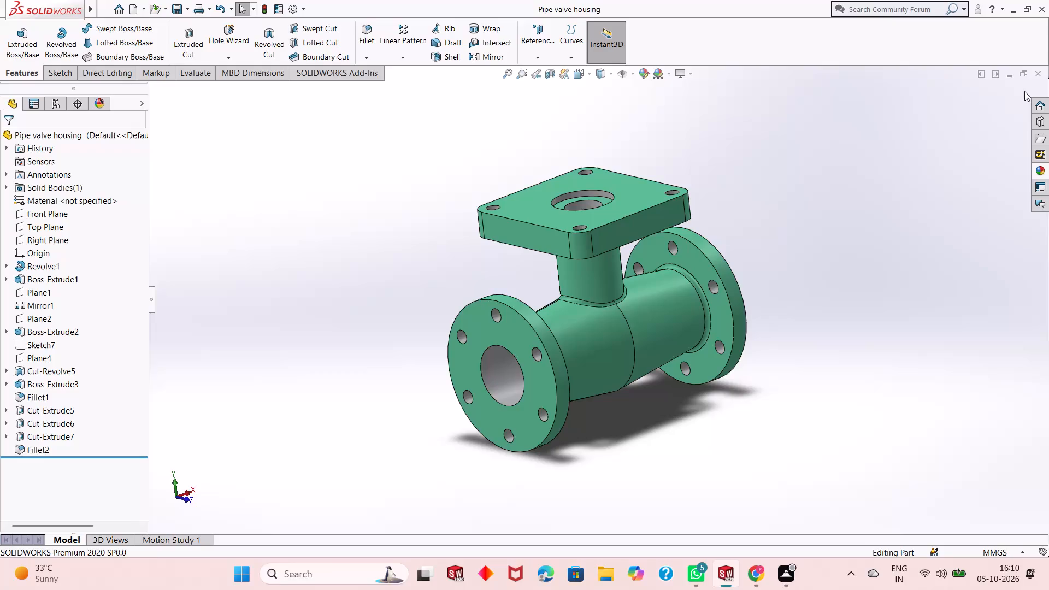
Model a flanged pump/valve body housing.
Close the pipe valve housing document and create a new part document.
left_click(1034, 77)
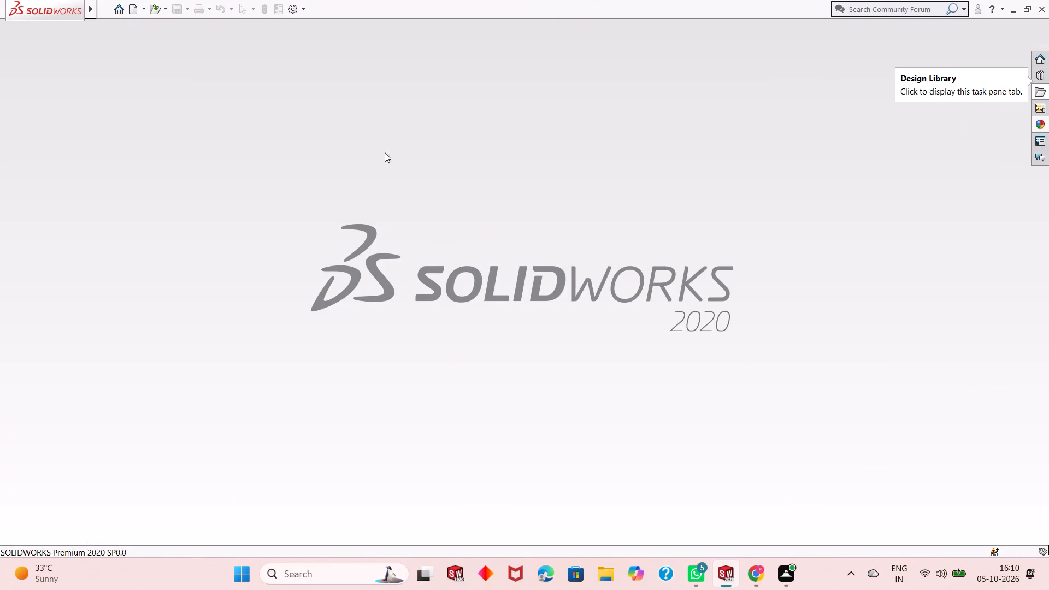
left_click(128, 9)
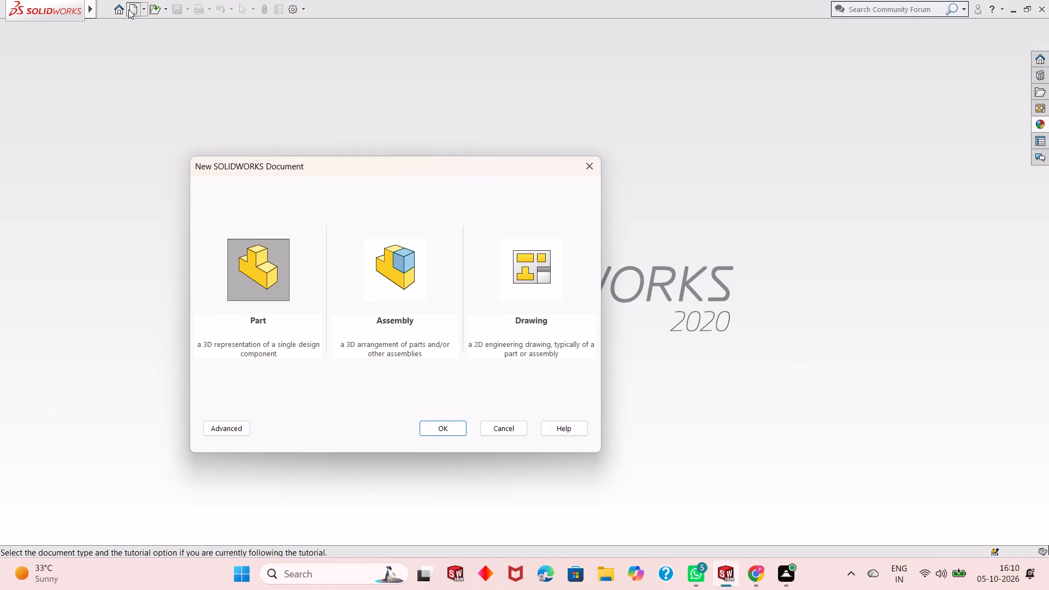
double_click(256, 261)
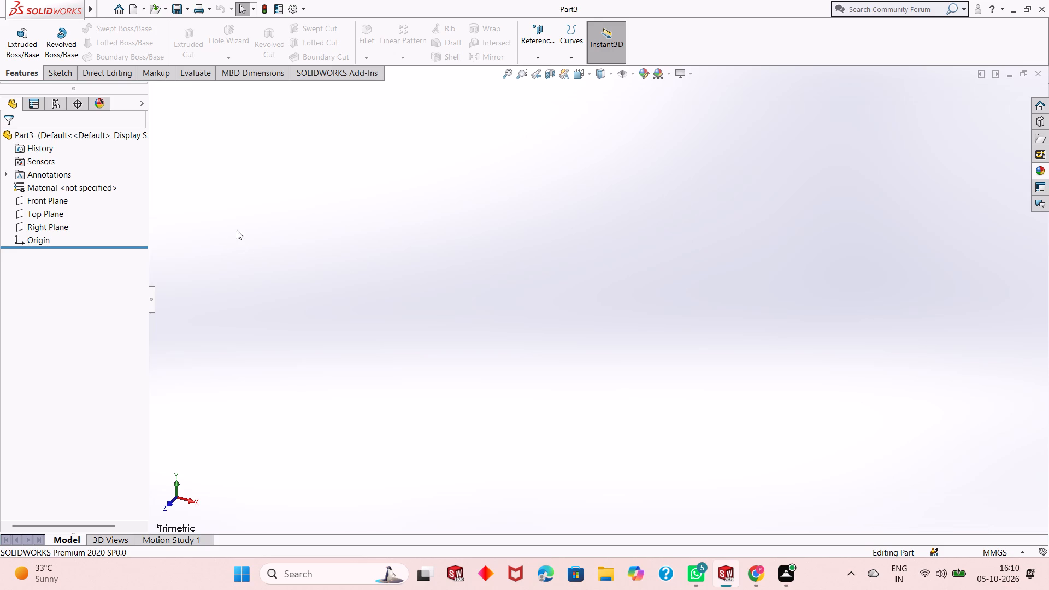
Sketch a circle about 158 mm in diameter, centred on the origin, on the Top Plane.
left_click(43, 219)
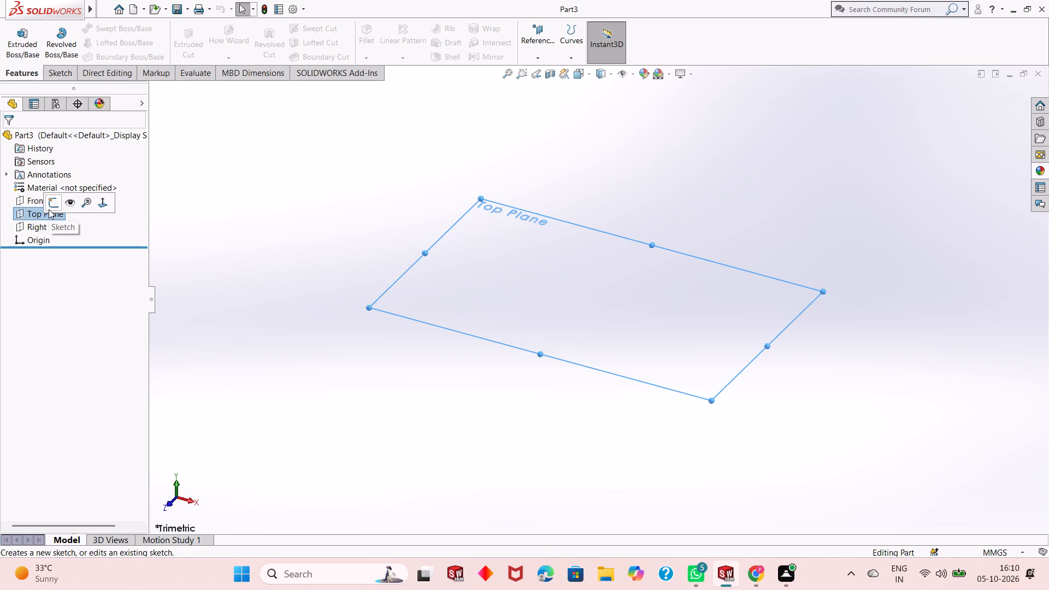
left_click(53, 197)
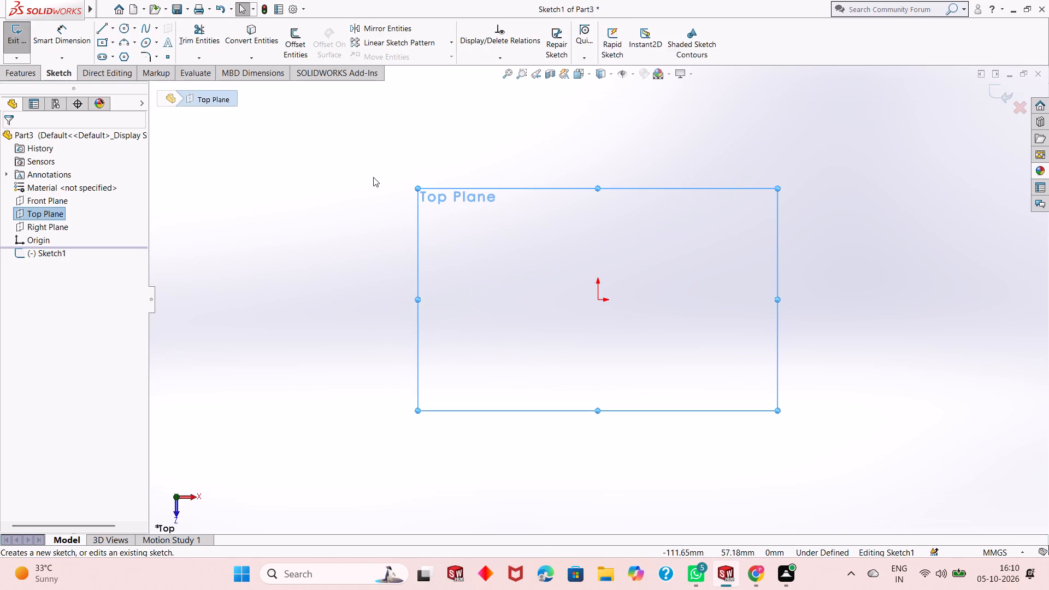
left_click(122, 30)
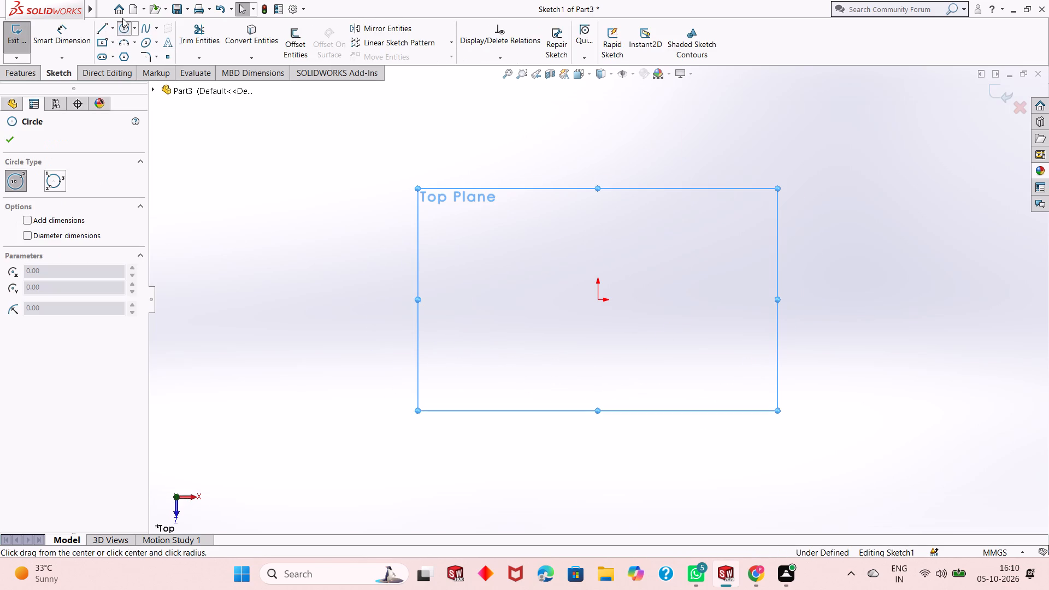
left_click(599, 300)
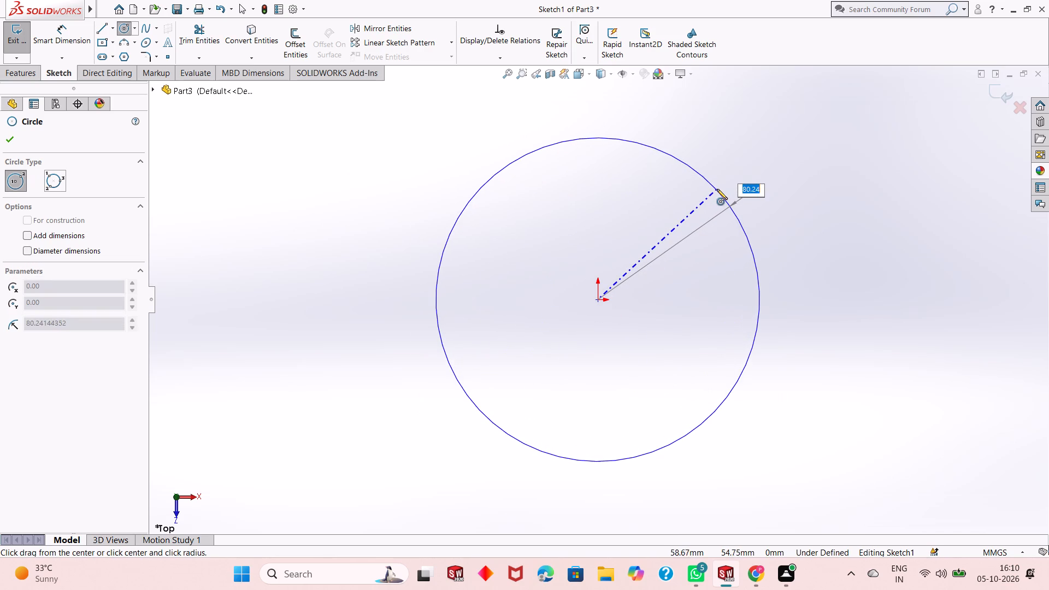
left_click(718, 195)
key("Escape")
key("Escape")
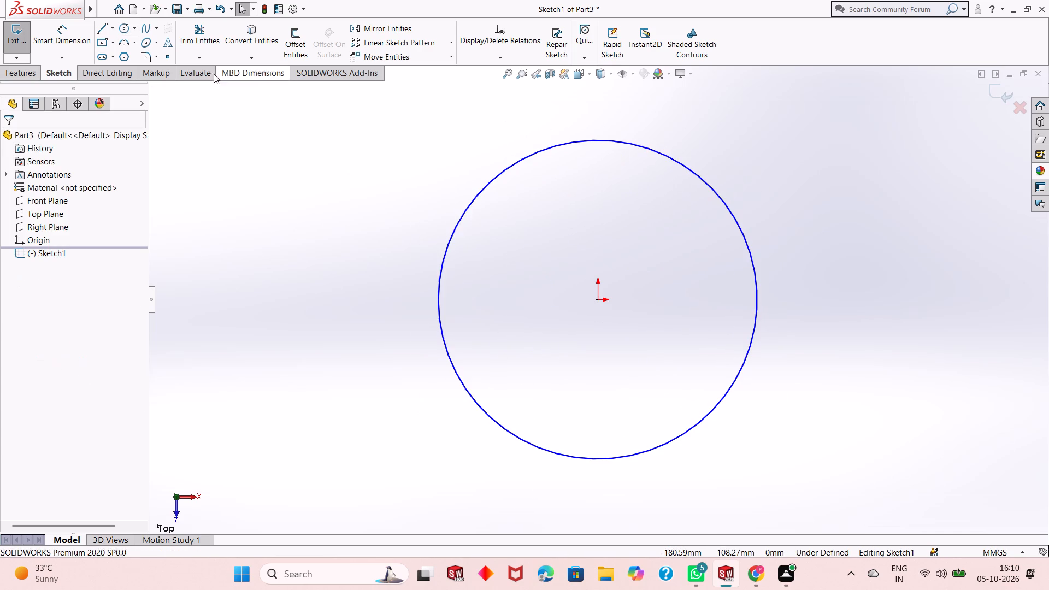
key("Escape")
Dimension the circle's diameter as 142 mm.
left_click(68, 40)
left_click(510, 429)
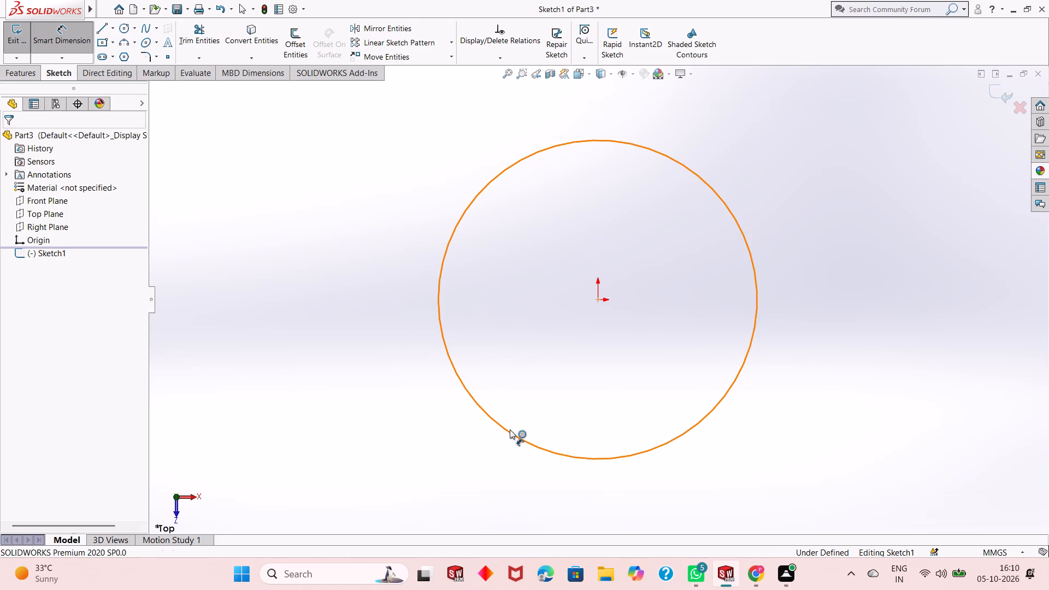
left_click(388, 476)
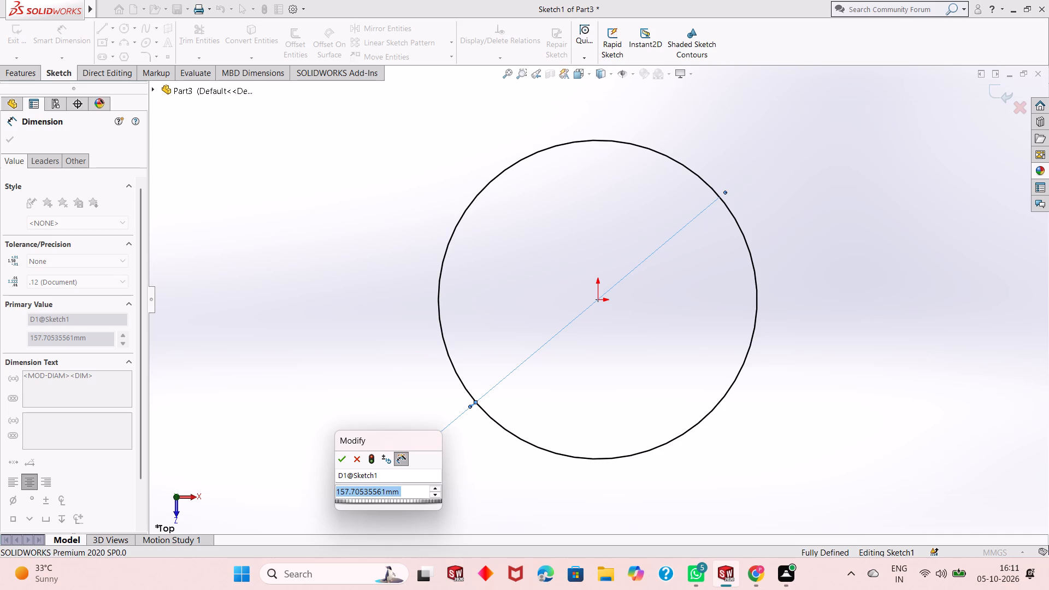
type("142")
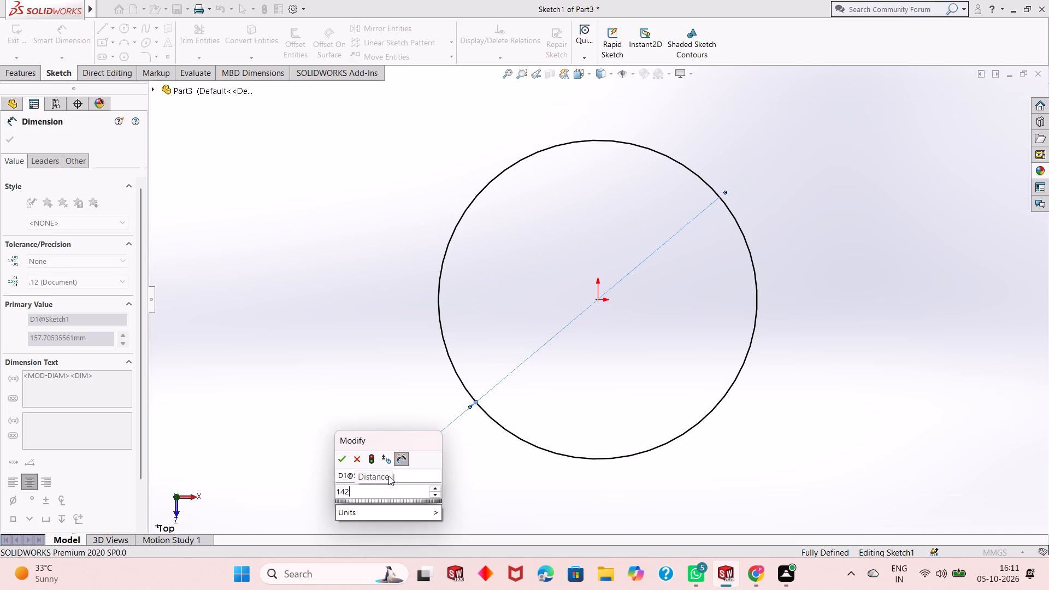
key("Return")
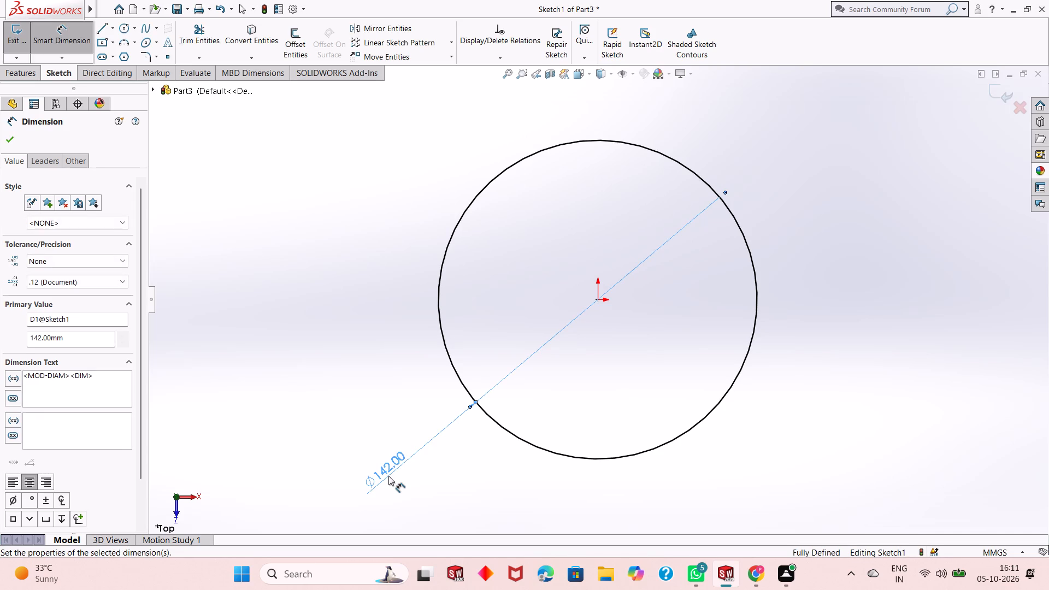
right_click(300, 279)
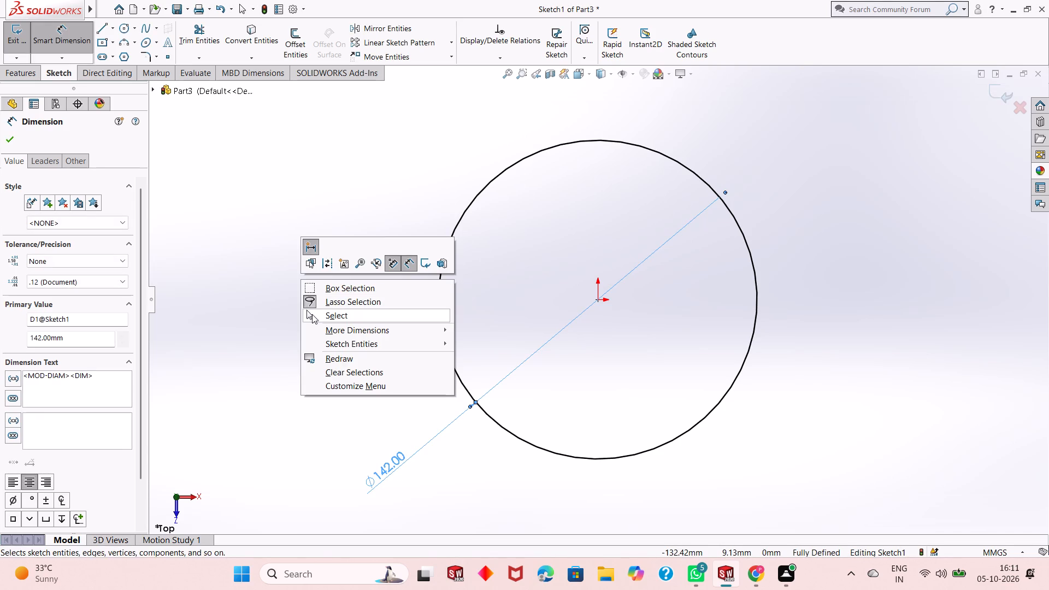
left_click(312, 314)
Extrude the circle as a blind boss with a depth of 18 mm.
scroll(541, 362, "up", 1)
middle_click_drag(553, 380, 559, 253)
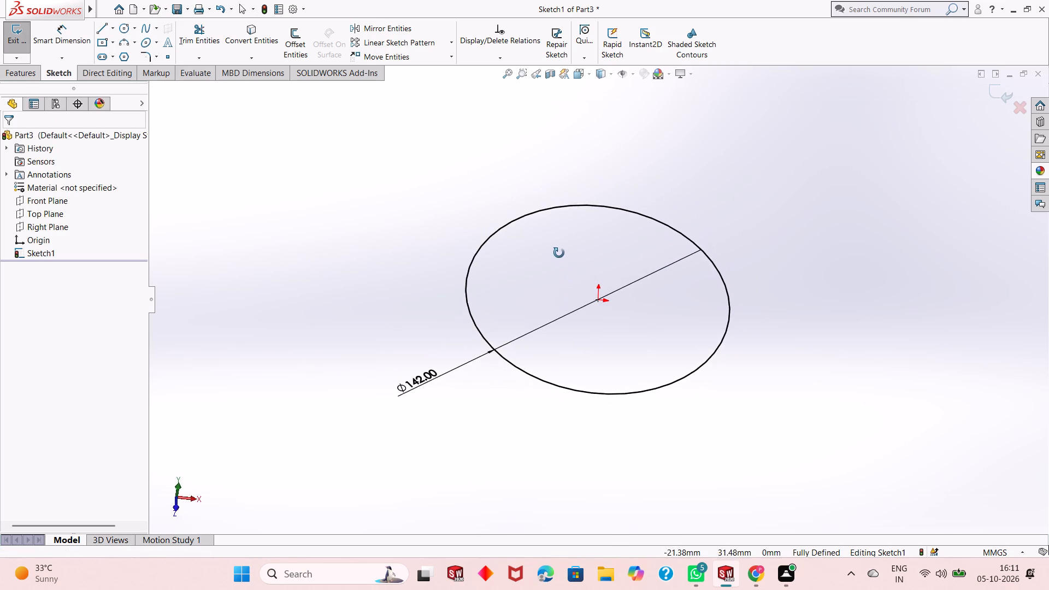
middle_click_drag(559, 253, 562, 288)
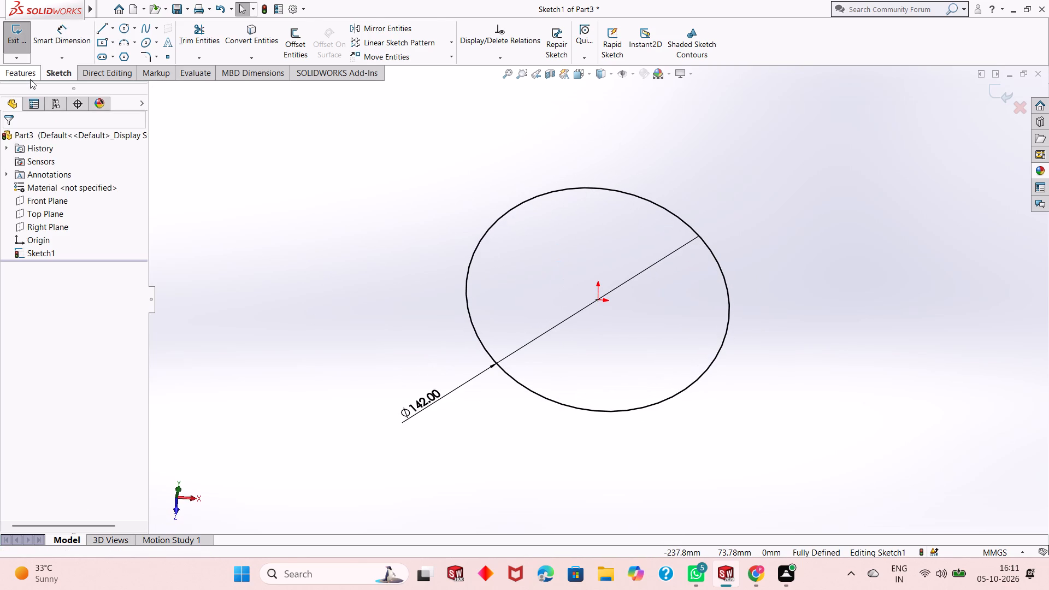
left_click(30, 79)
left_click(19, 56)
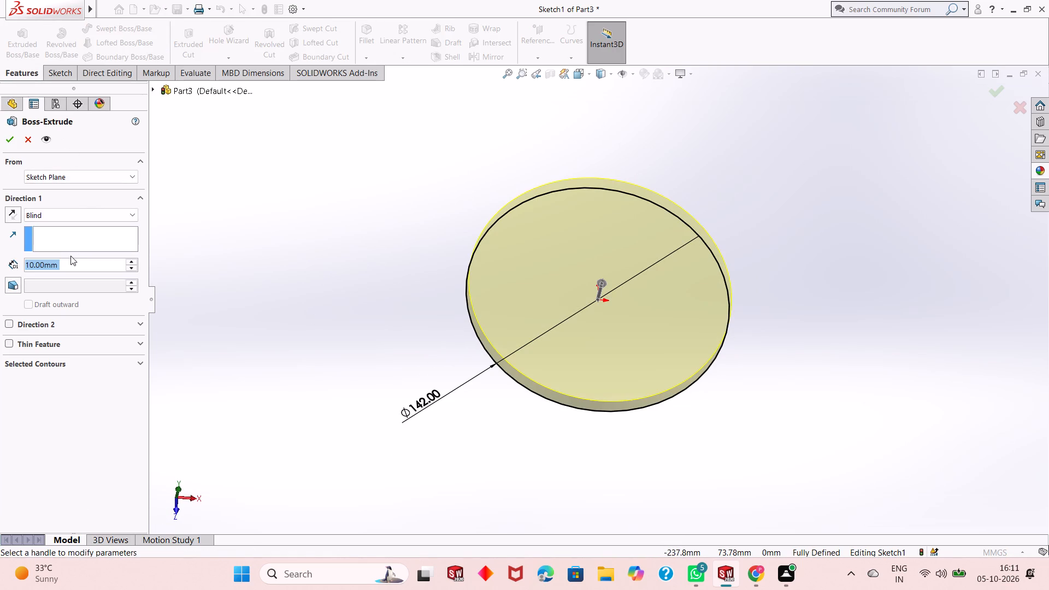
type("18")
key("Return")
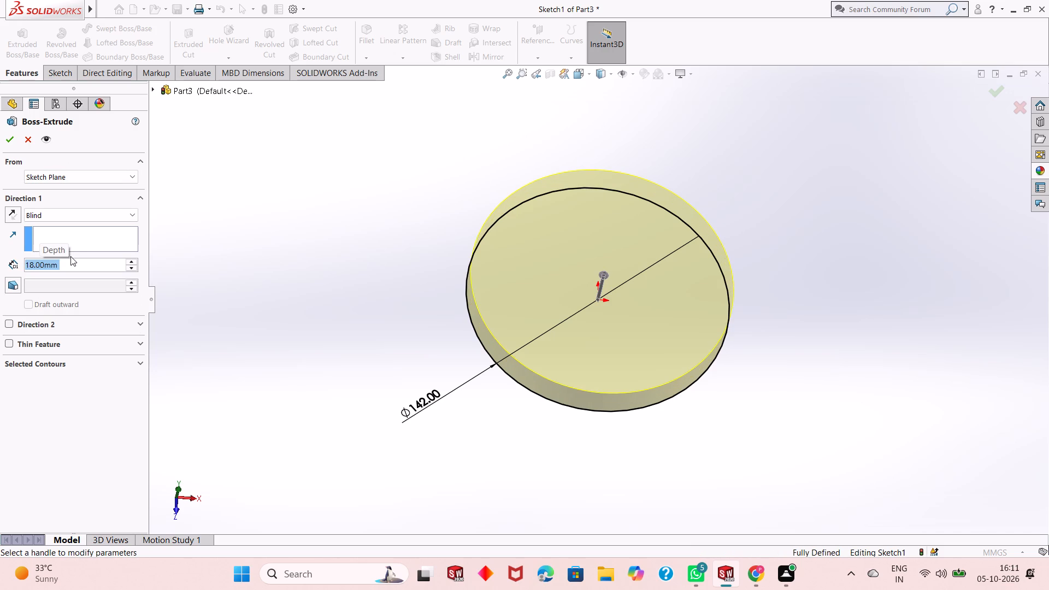
left_click(9, 143)
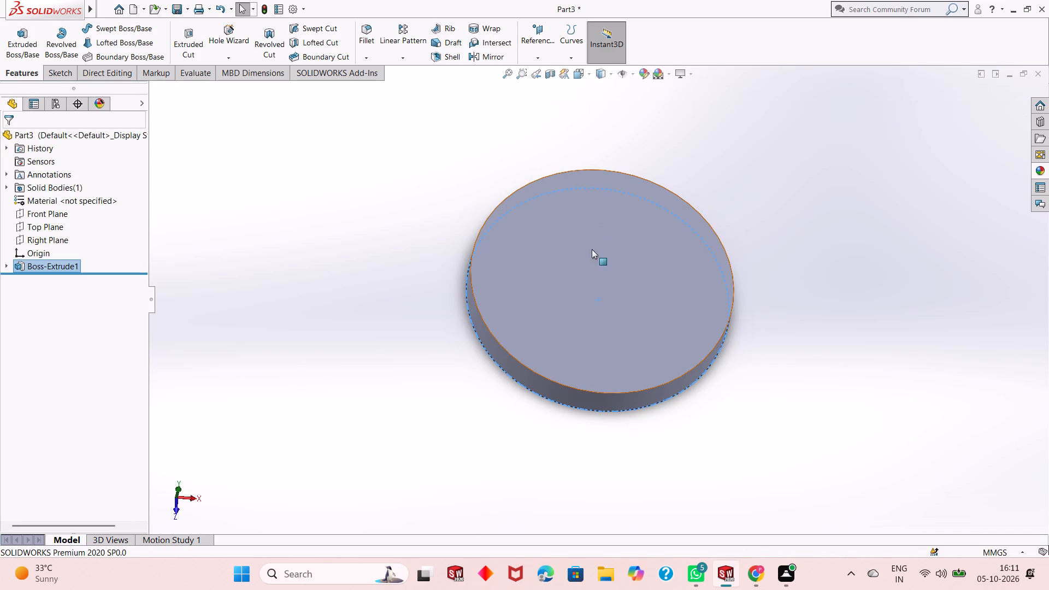
left_click(355, 305)
Start a sketch on the disc's top face and draw a circle about 111 mm in diameter, centred on the origin.
middle_click_drag(637, 311, 639, 240)
scroll(637, 311, "up", 1)
scroll(639, 240, "down", 2)
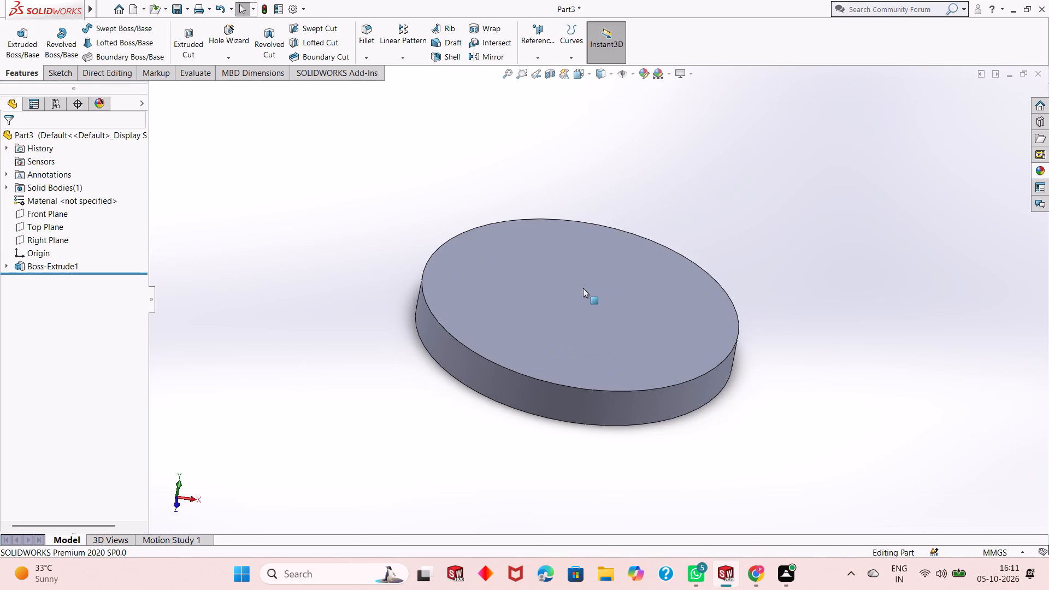
scroll(583, 289, "down", 1)
scroll(584, 290, "up", 1)
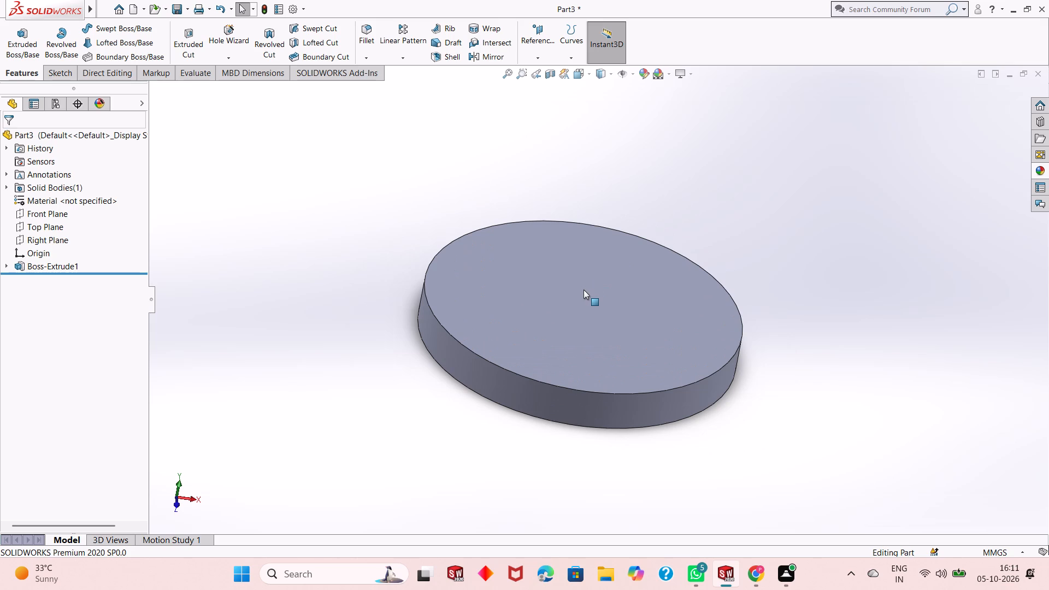
middle_click_drag(547, 291, 531, 319)
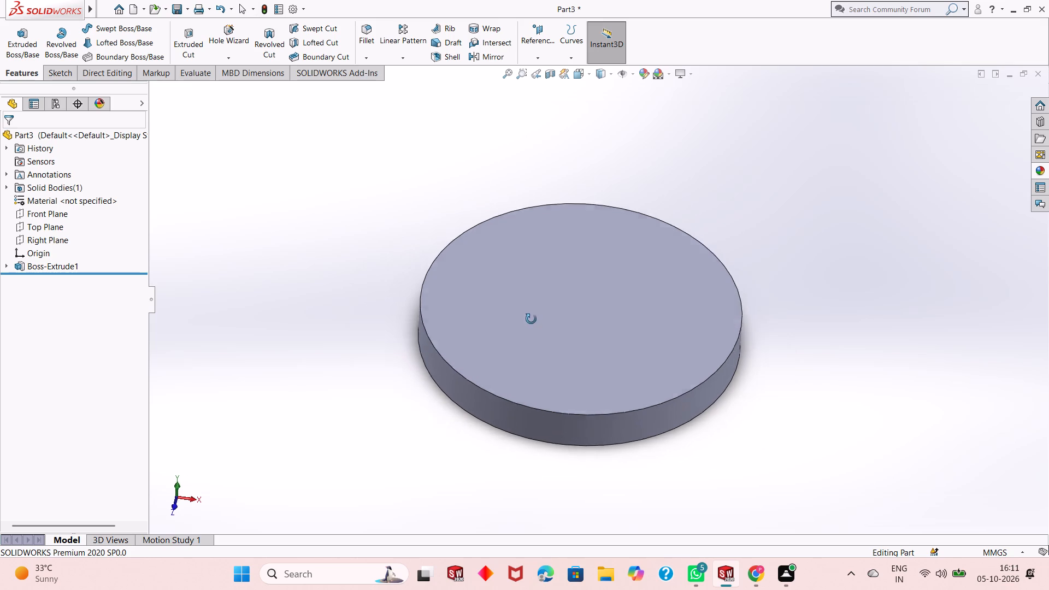
middle_click_drag(531, 319, 528, 323)
scroll(540, 300, "down", 3)
scroll(540, 300, "up", 4)
scroll(670, 312, "down", 1)
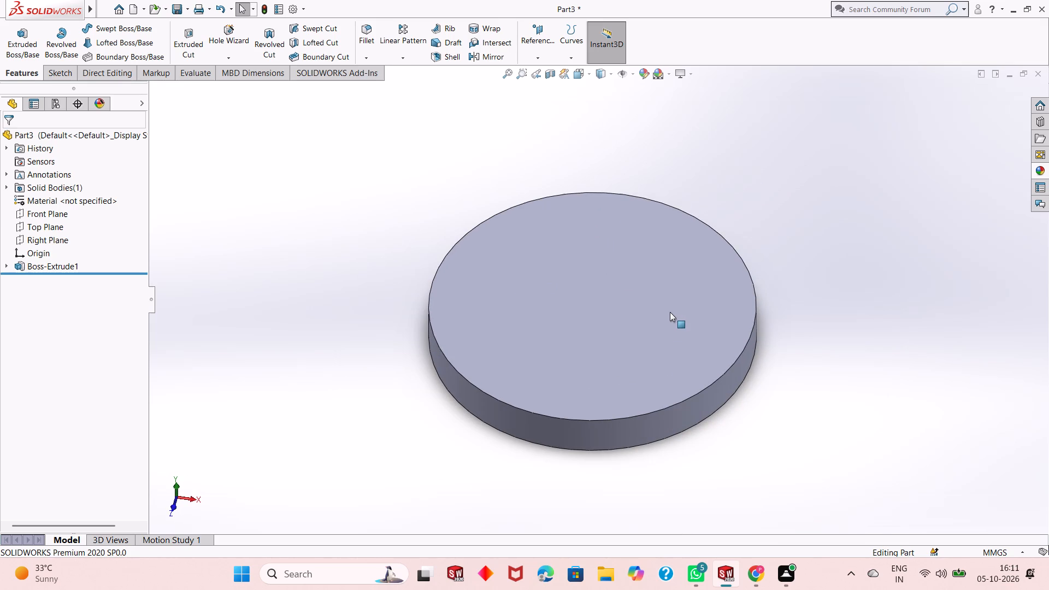
left_click(562, 367)
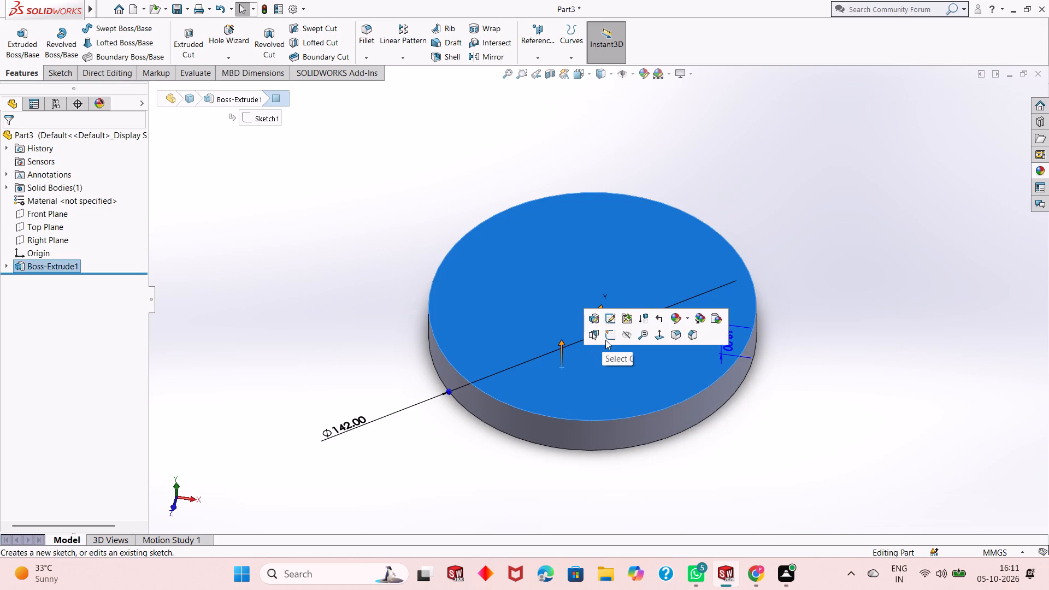
left_click(605, 340)
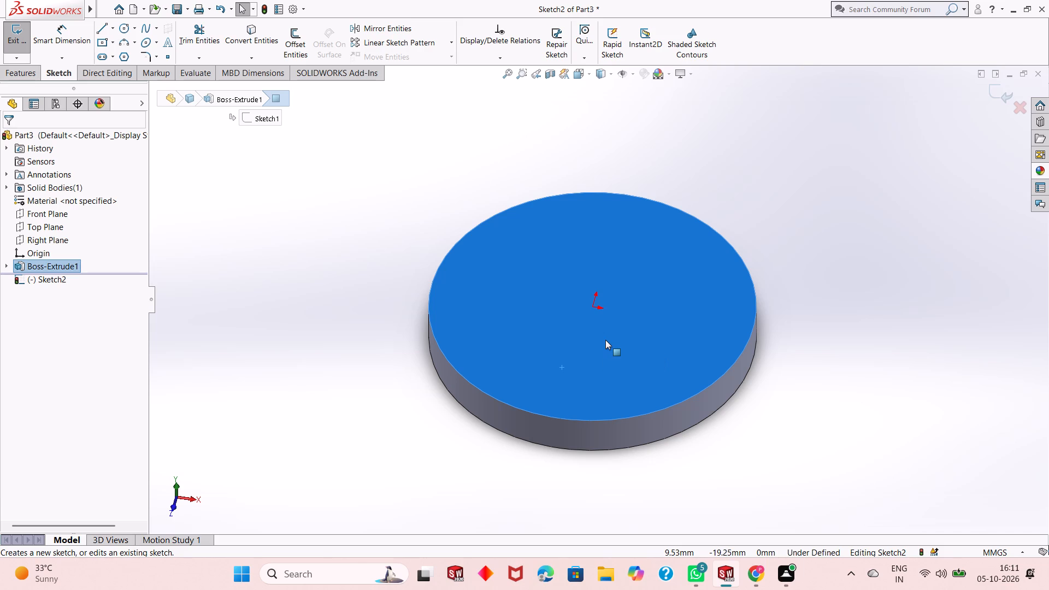
key("ctrl+8")
key("Escape")
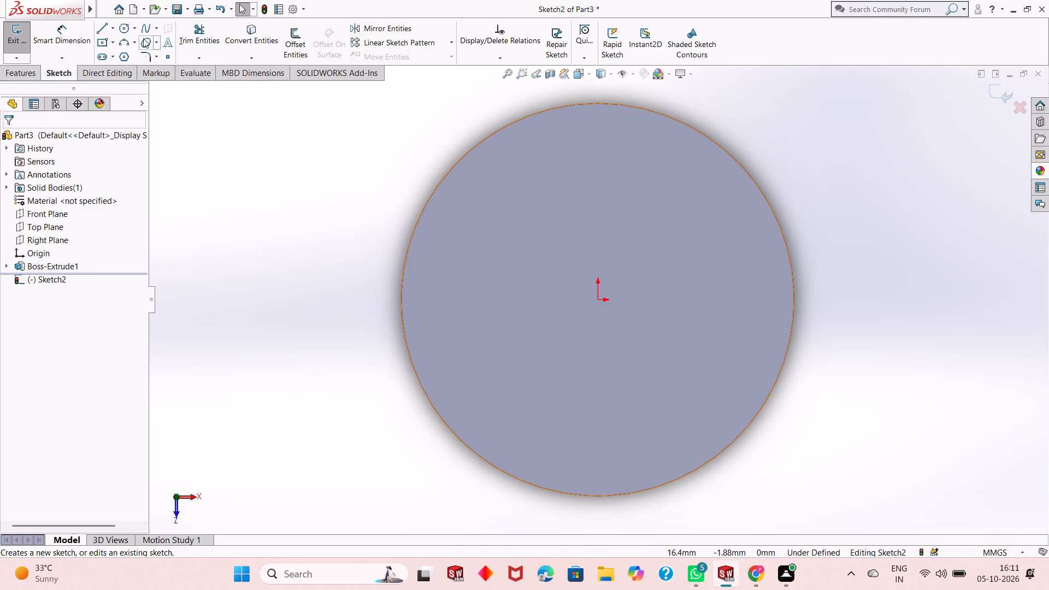
left_click(124, 30)
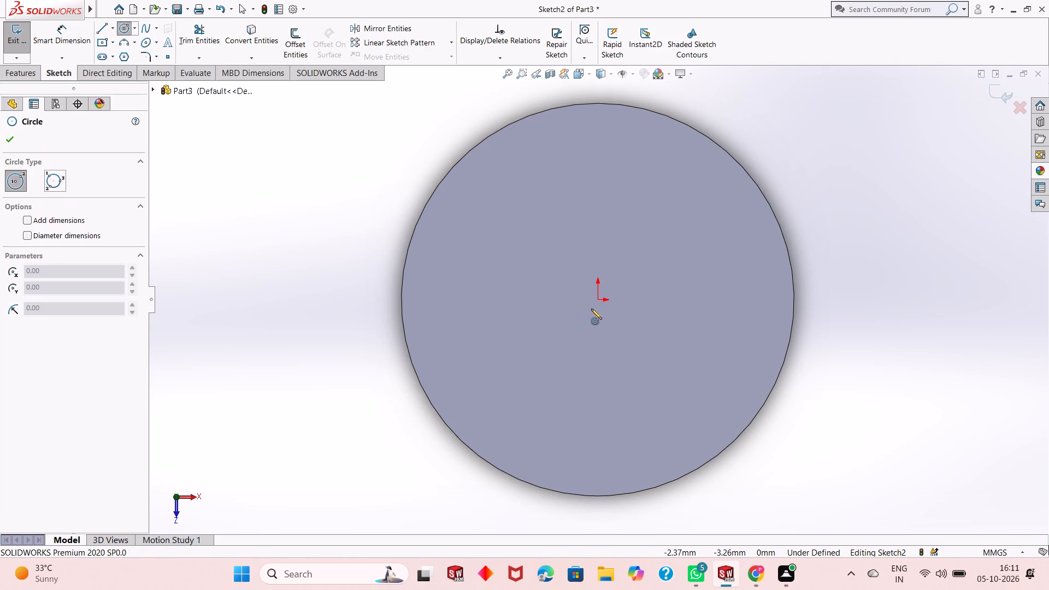
left_click(600, 302)
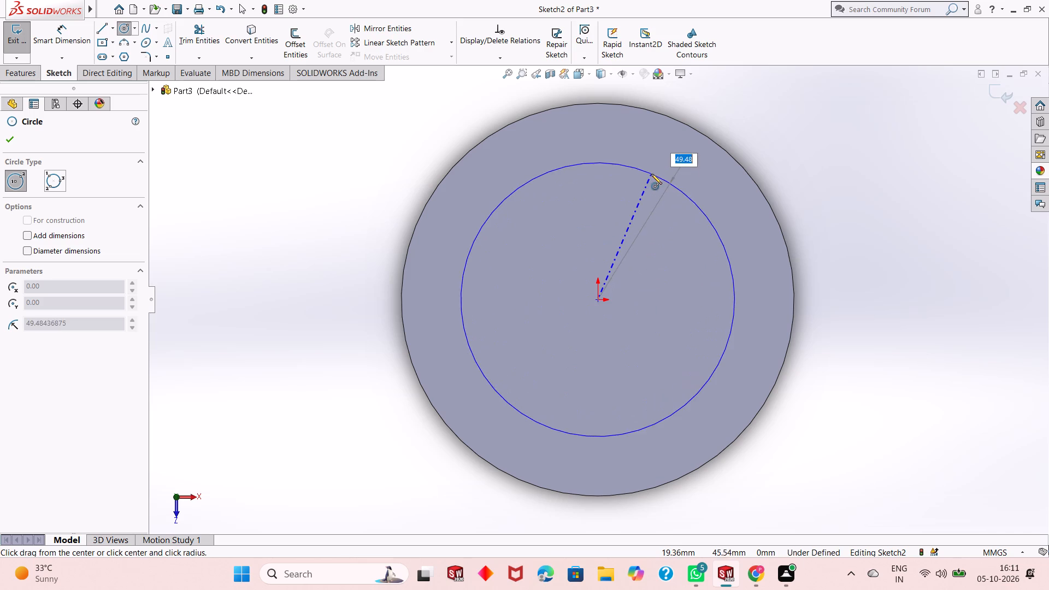
left_click(656, 158)
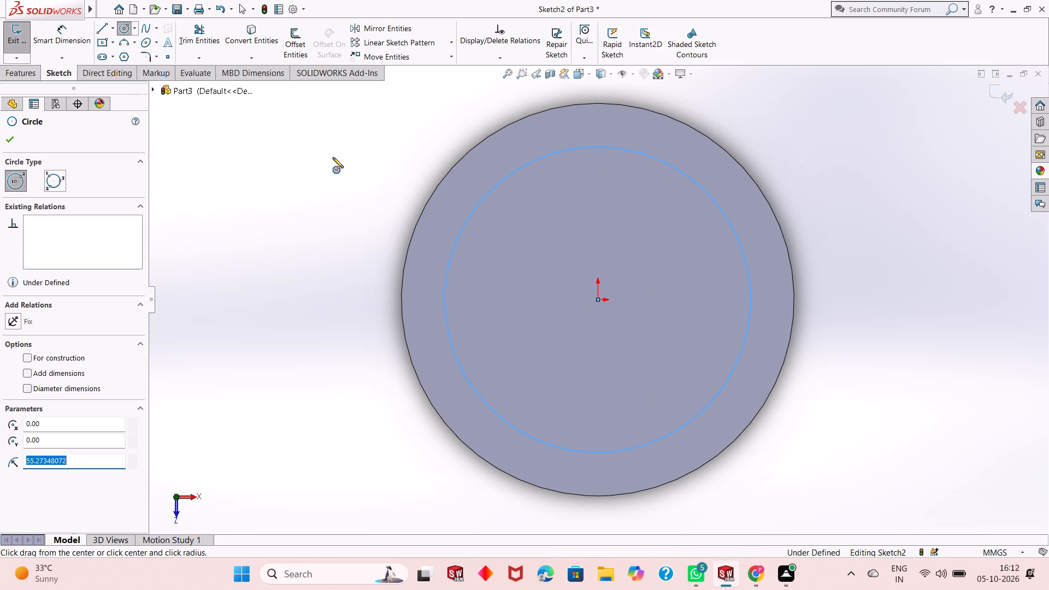
right_click(222, 186)
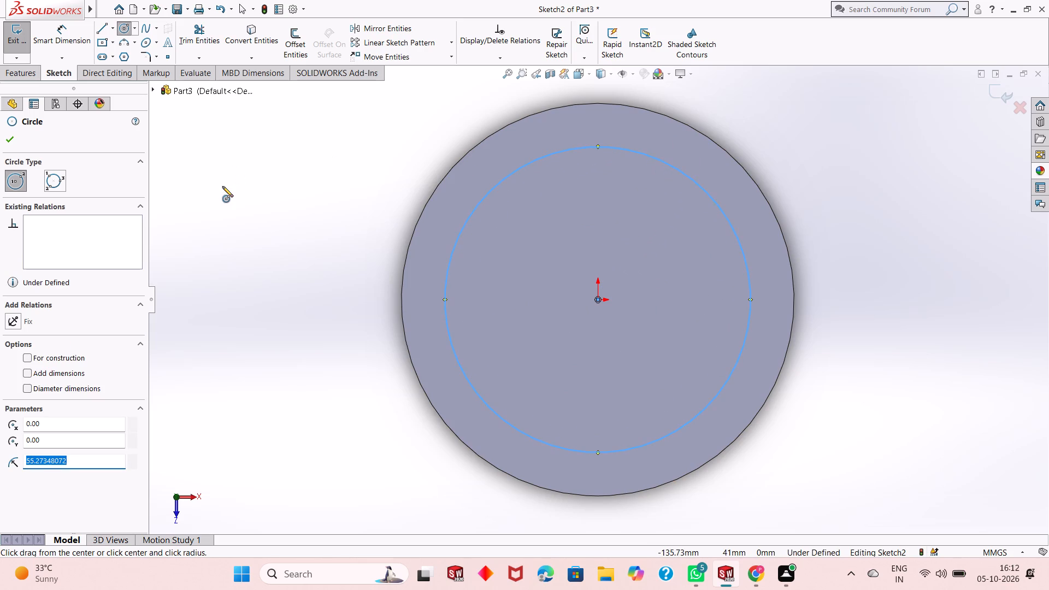
left_click(239, 190)
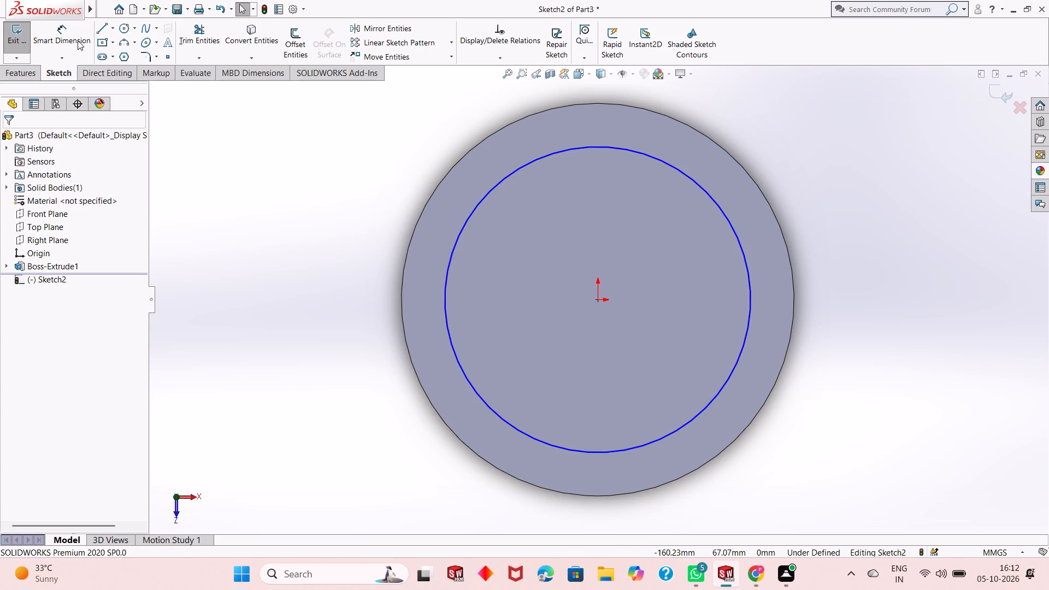
Dimension the diameter of the circle on the disc's top face as 59+59 mm.
left_click(75, 37)
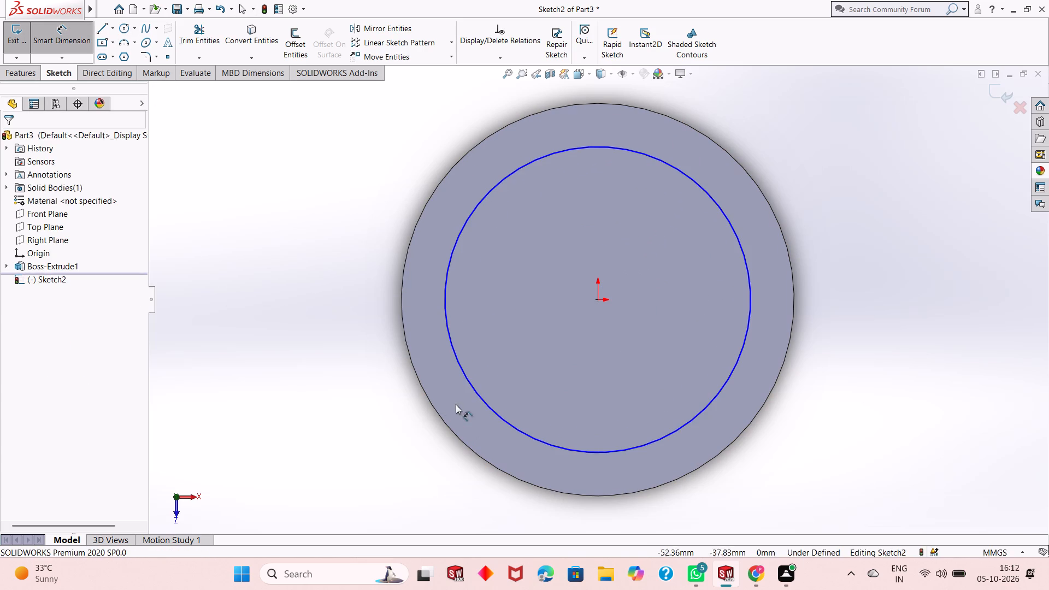
left_click(469, 383)
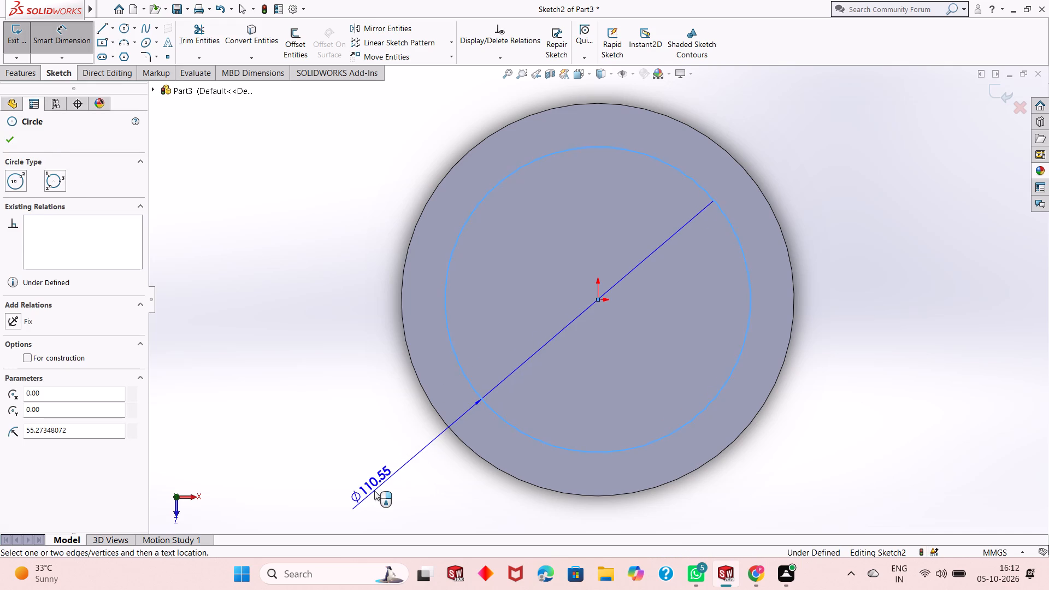
left_click(374, 491)
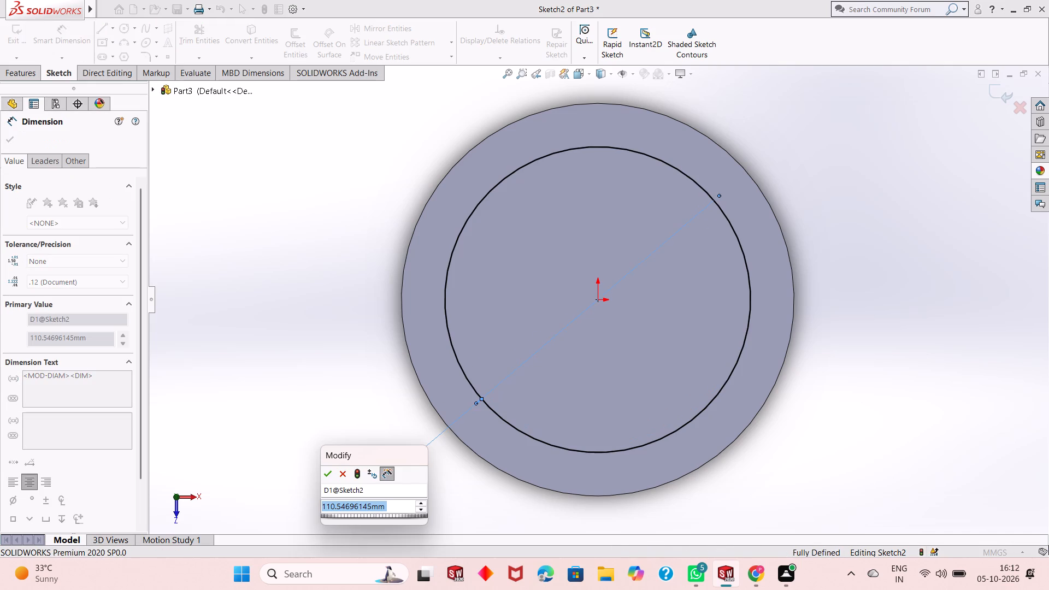
type("59+9")
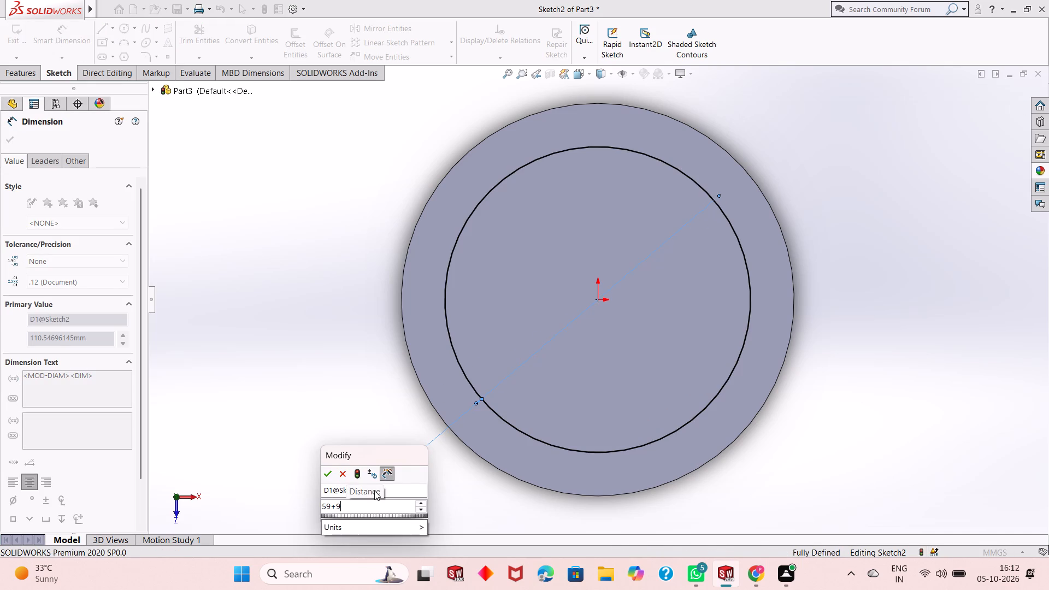
key("BackSpace")
type("59")
key("Return")
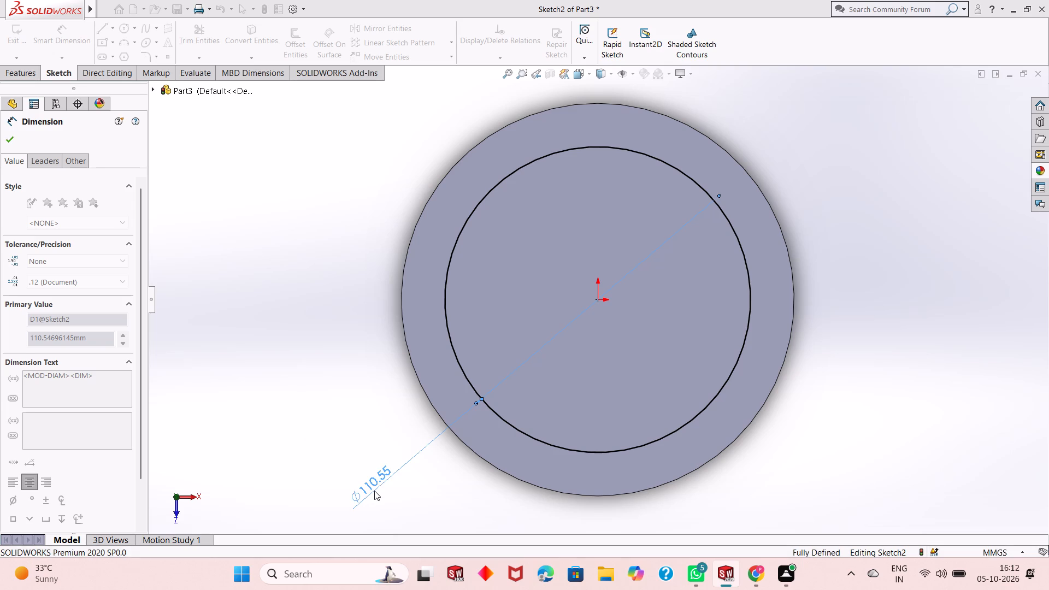
Draw a circle about 17 mm in diameter, centred on the topmost point of the 118 mm circle.
right_click(213, 259)
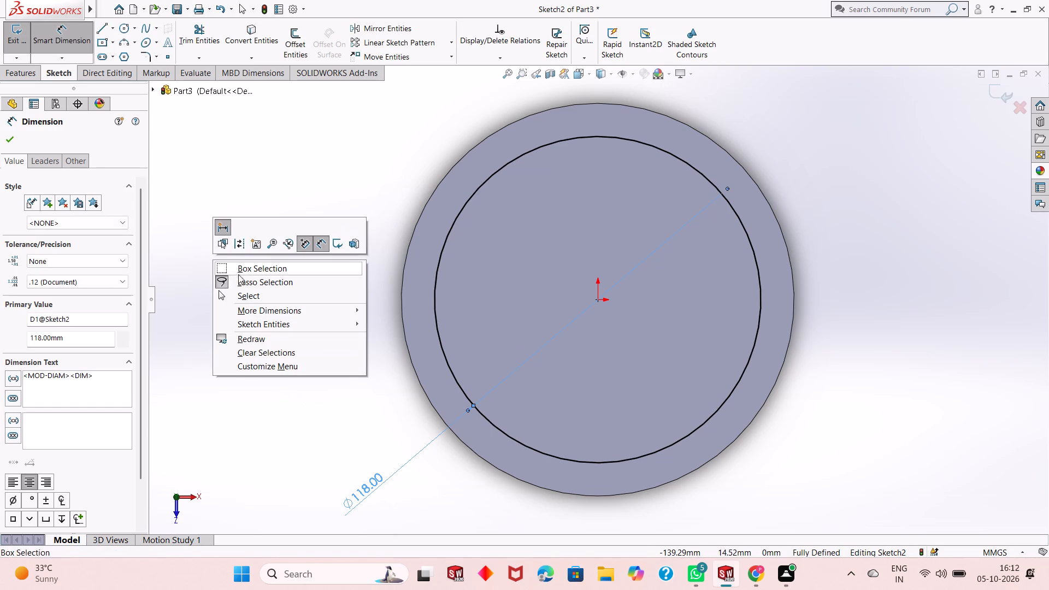
left_click(250, 292)
scroll(548, 307, "up", 1)
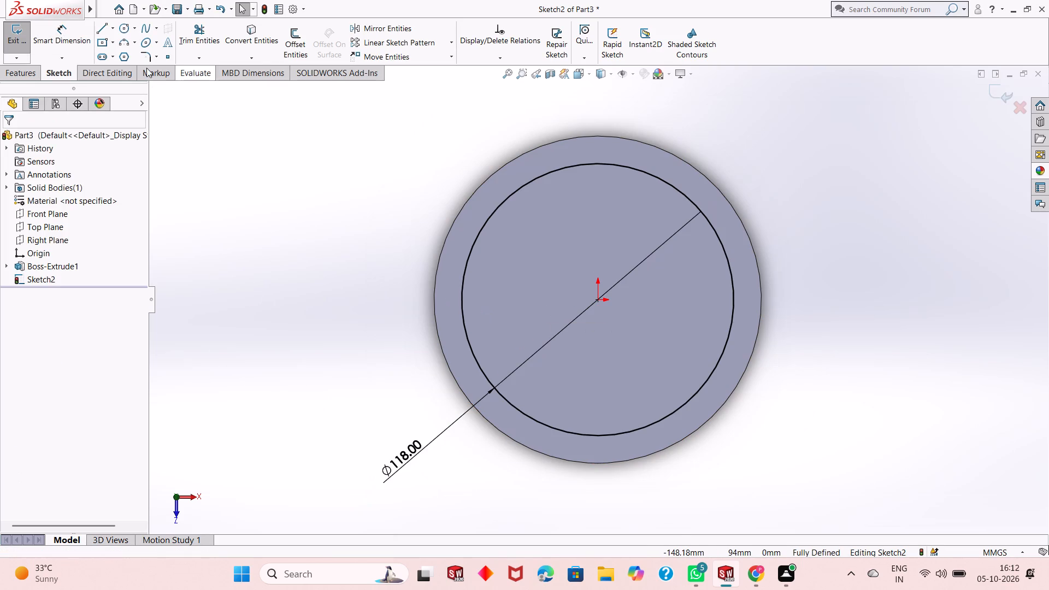
left_click(124, 28)
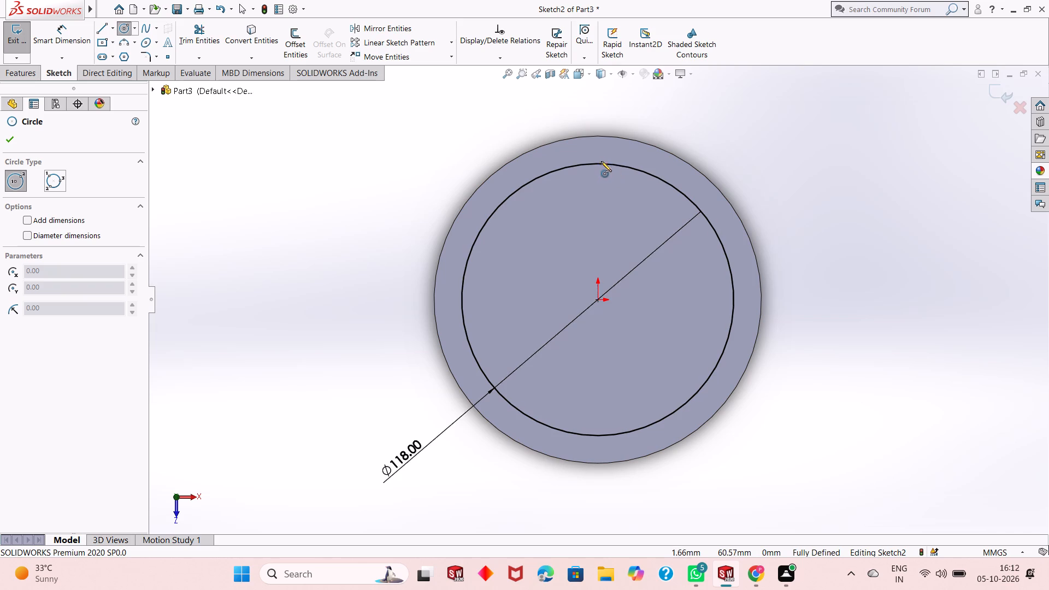
left_click(598, 164)
left_click(612, 150)
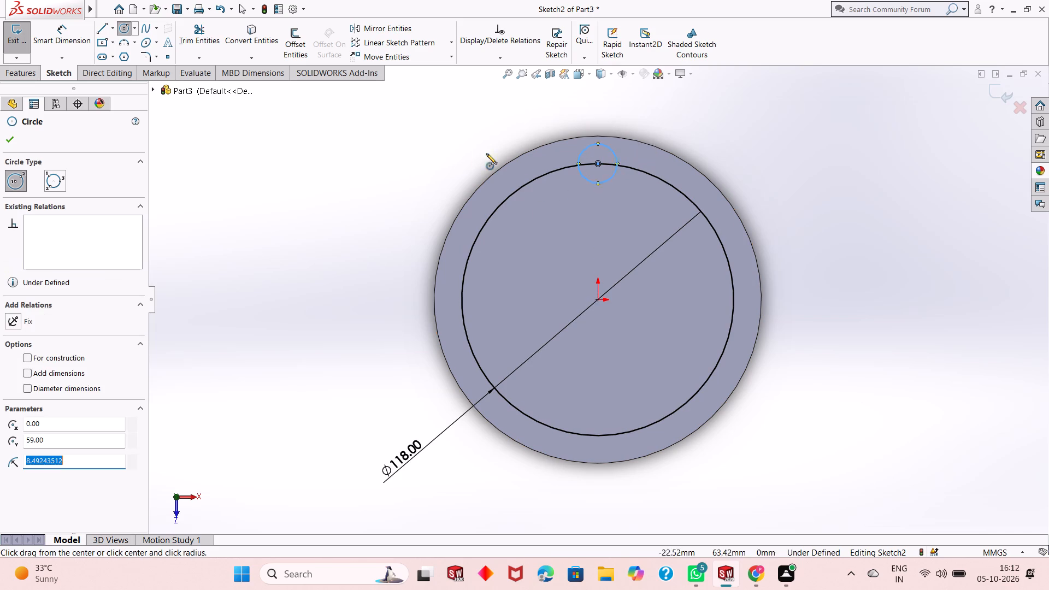
right_click(339, 150)
left_click(367, 160)
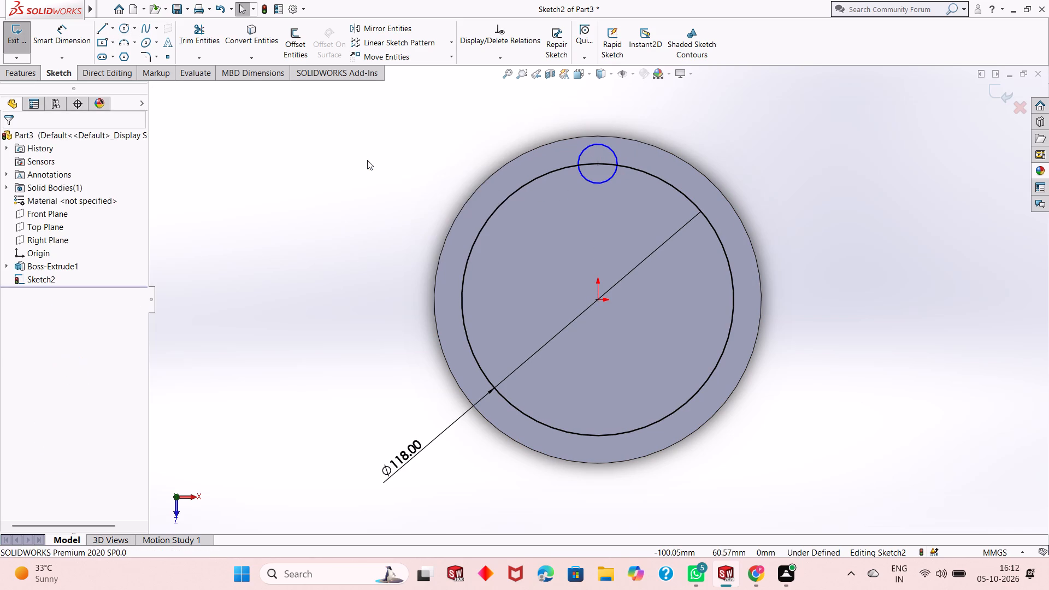
Dimension the small circle's diameter as 18 mm.
left_click(78, 37)
left_click(584, 178)
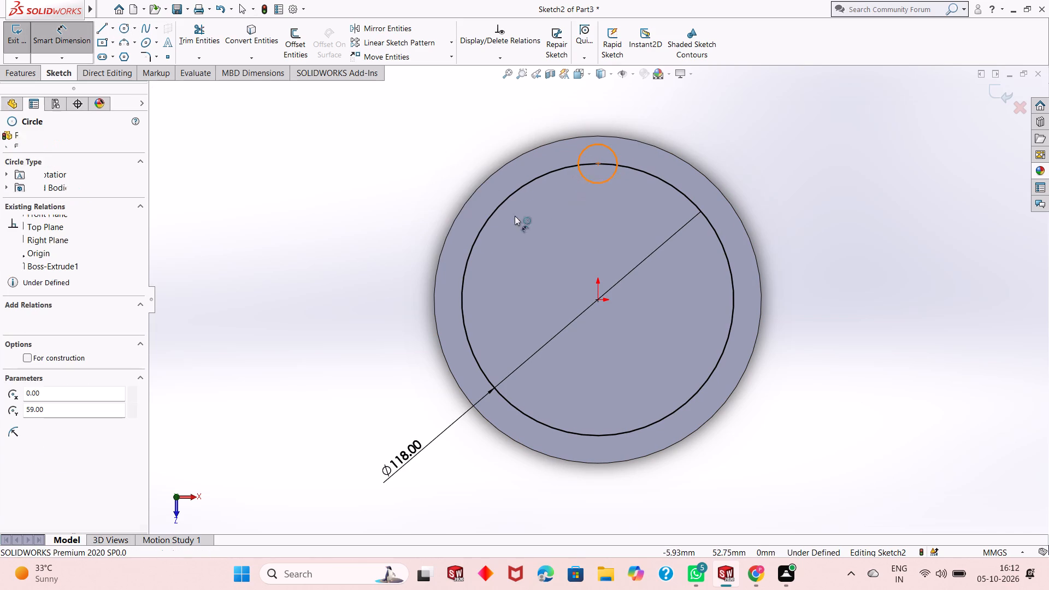
left_click(340, 303)
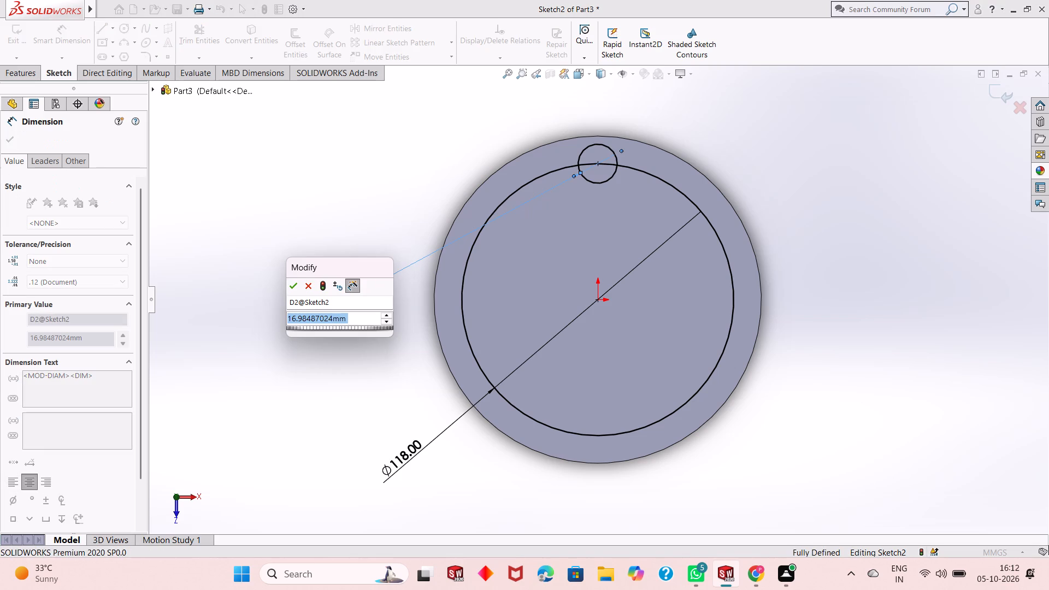
type("18")
key("Return")
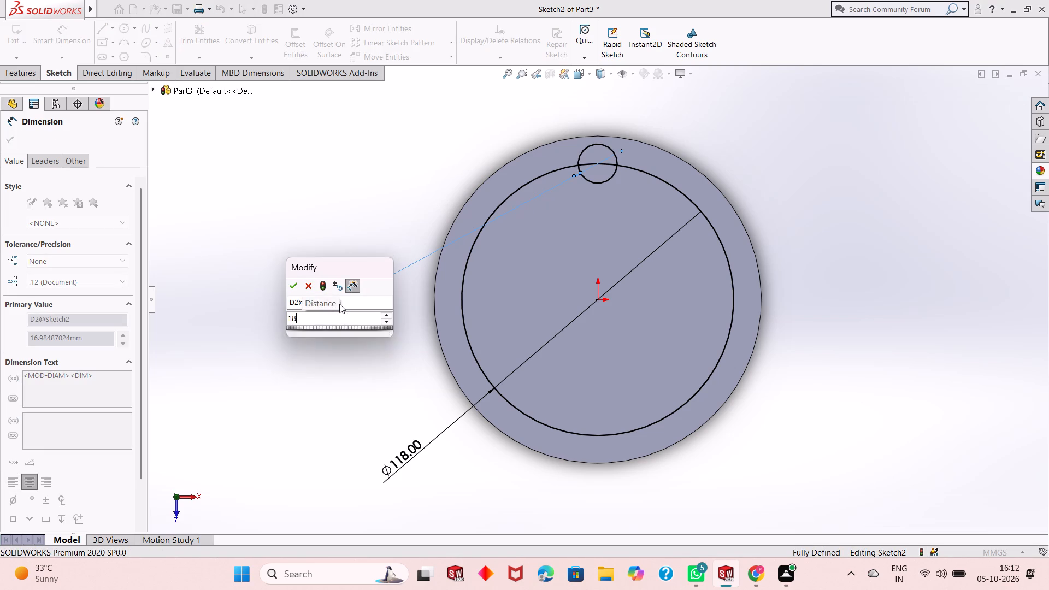
right_click(310, 249)
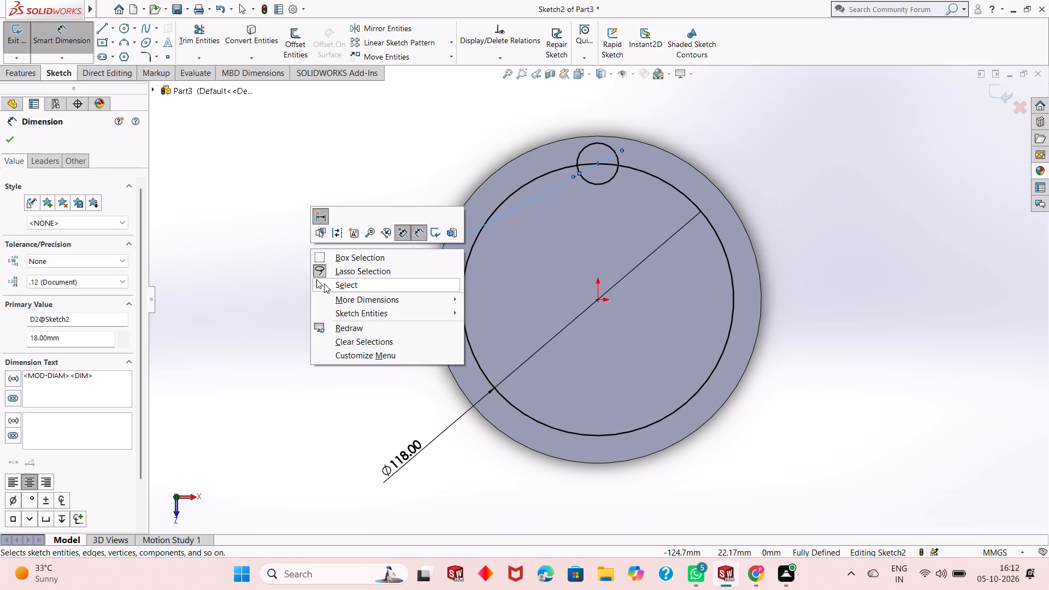
left_click(326, 280)
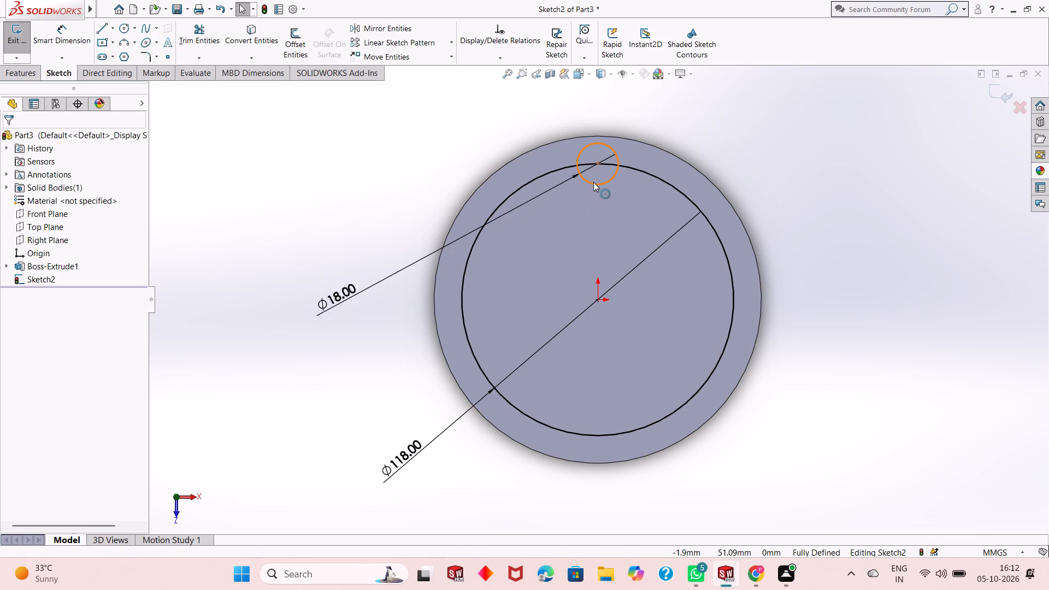
Circular-pattern the 18 mm circle about the origin with 6 equally spaced instances over 360 degrees.
left_click(593, 182)
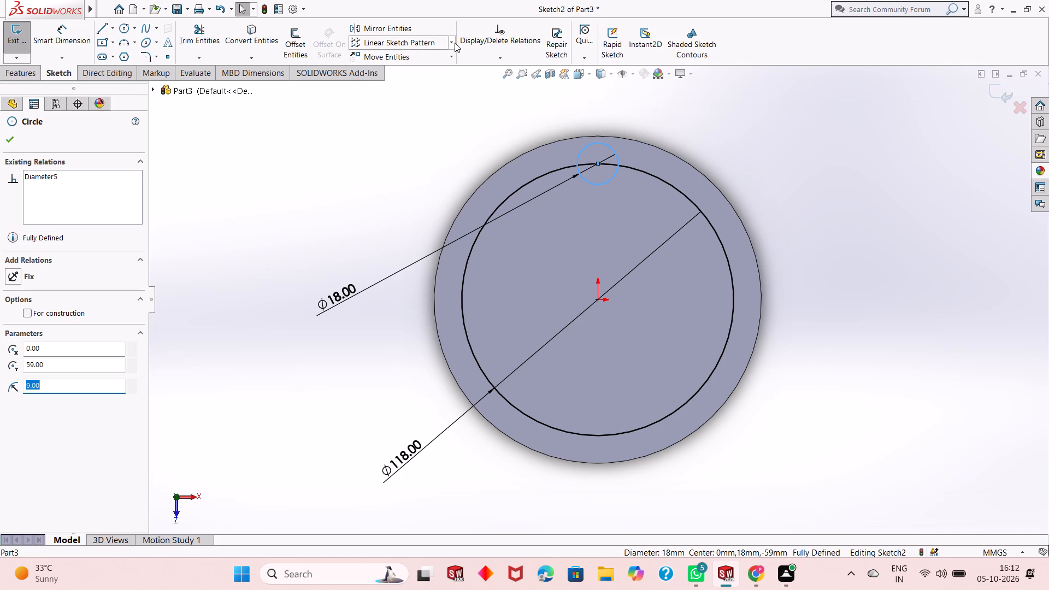
left_click(455, 43)
left_click(450, 70)
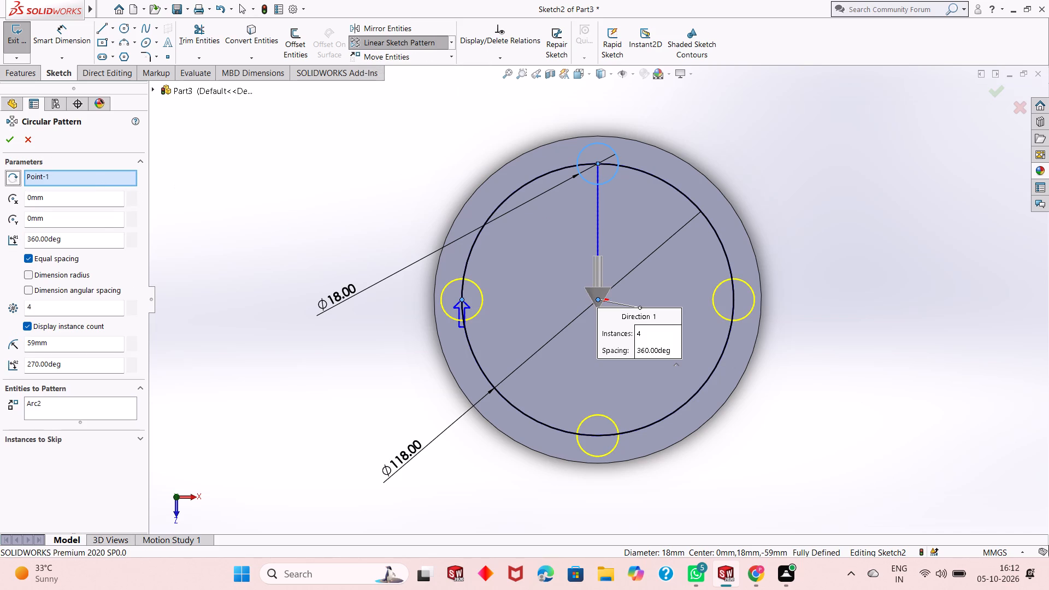
double_click(41, 312)
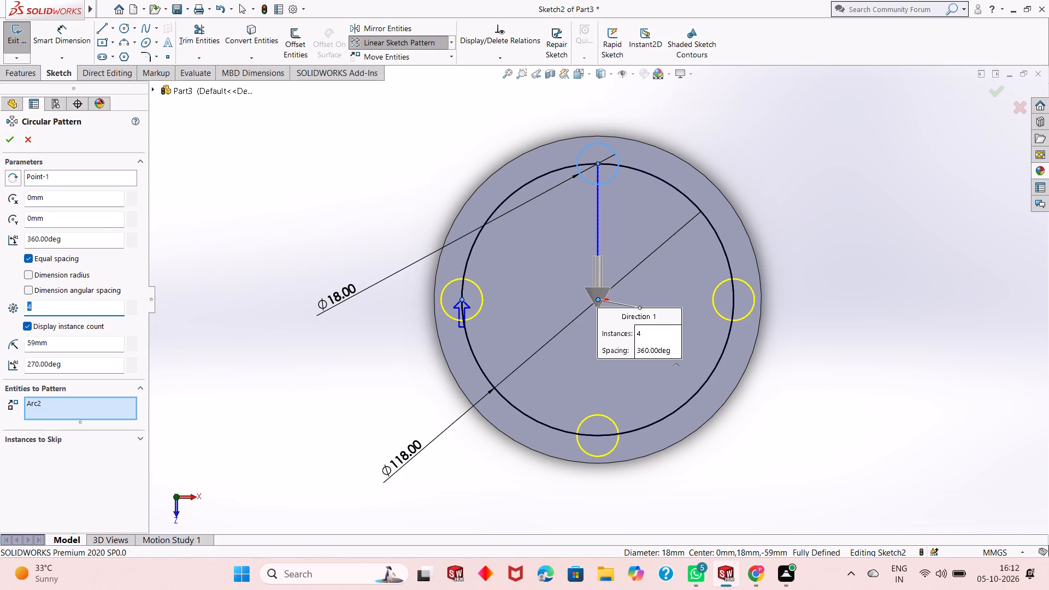
key("6")
key("Return")
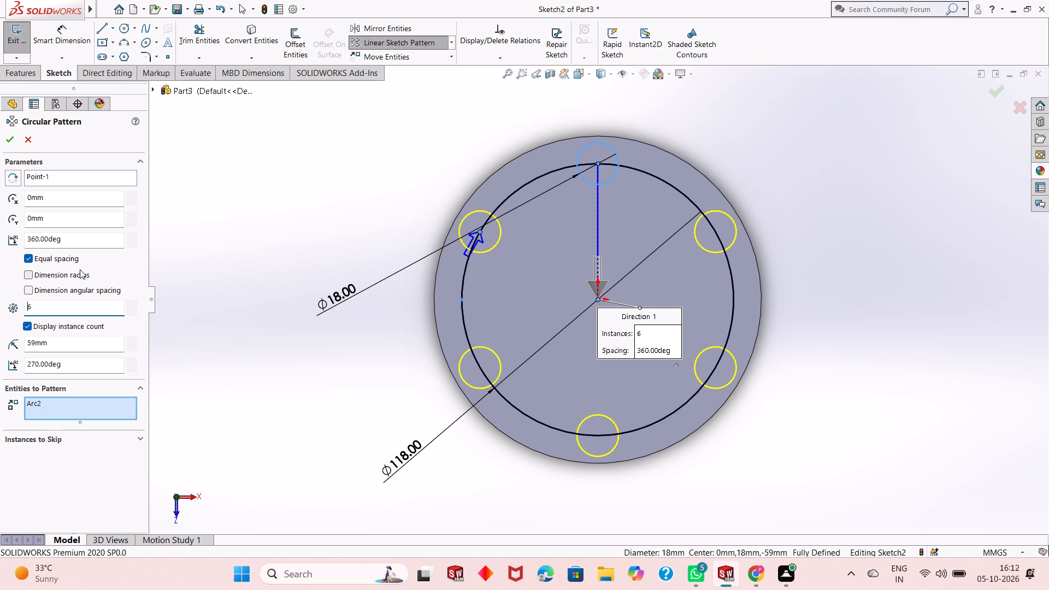
left_click(1, 139)
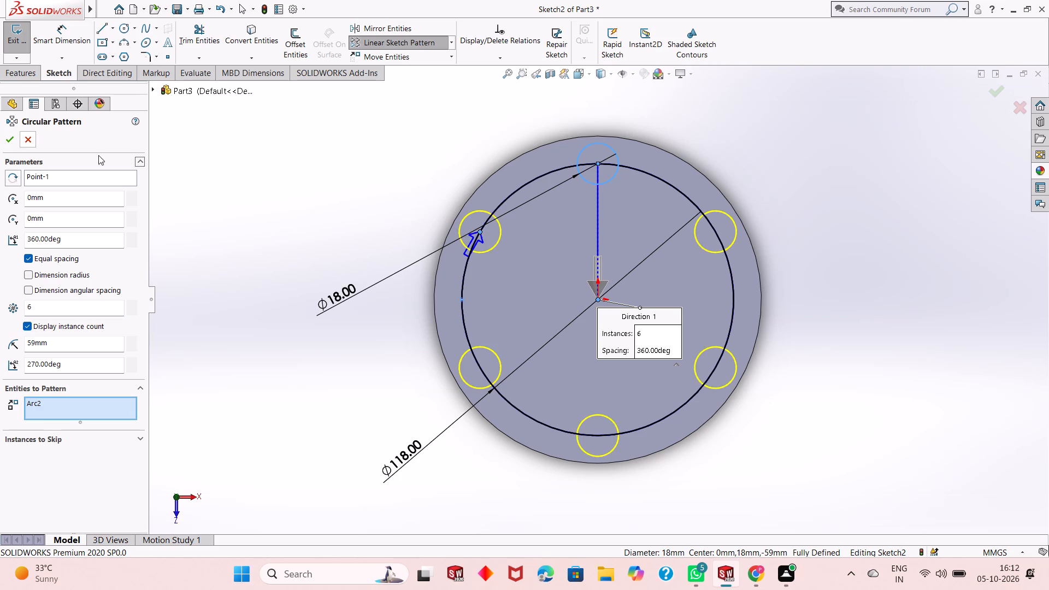
left_click(6, 144)
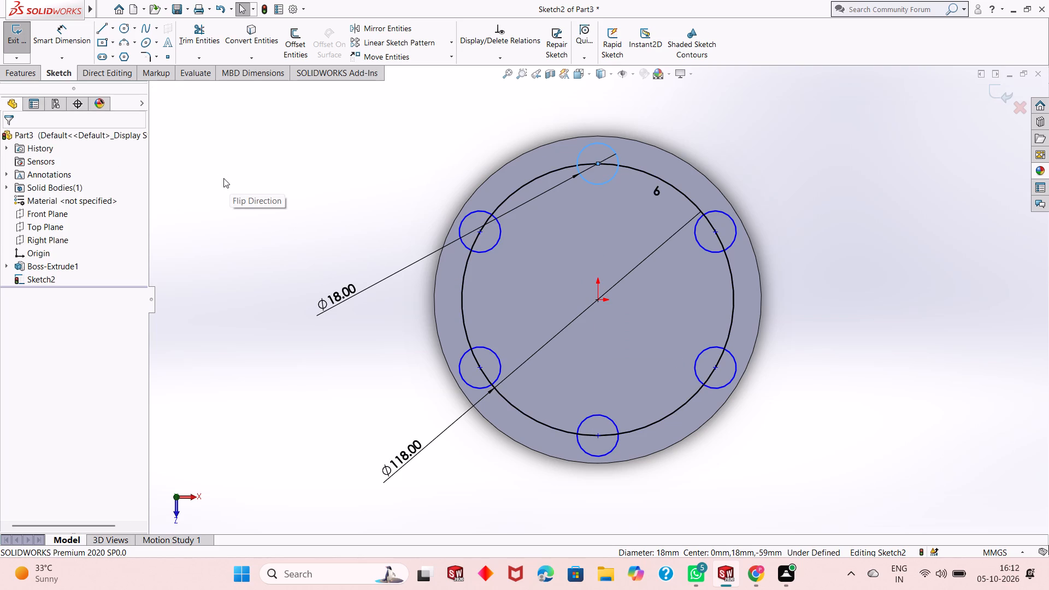
Delete the 118 mm circle running through the centres of the six patterned circles.
scroll(607, 345, "up", 1)
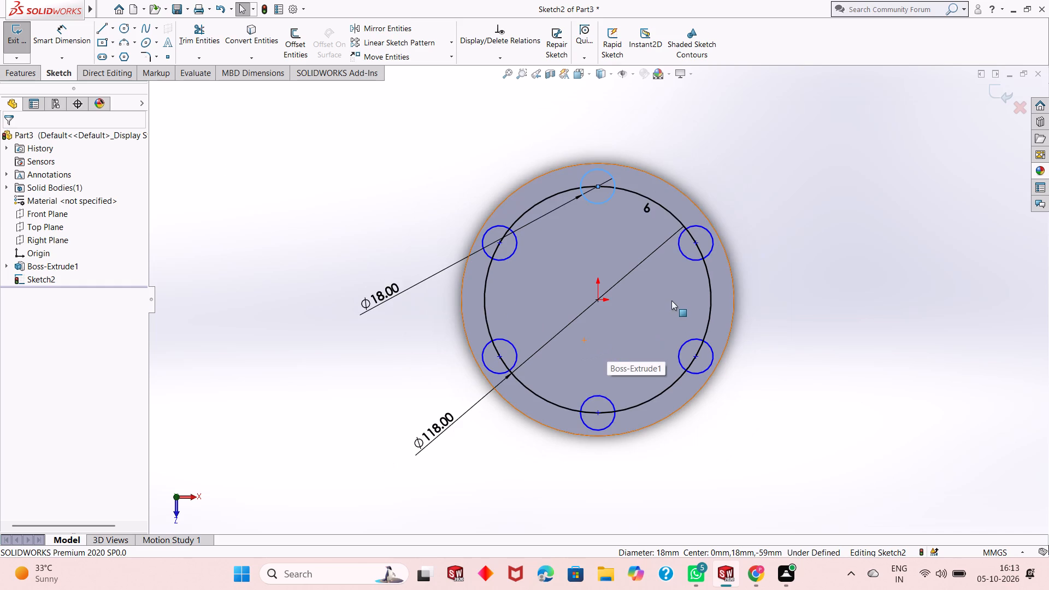
scroll(670, 299, "down", 1)
left_click(813, 275)
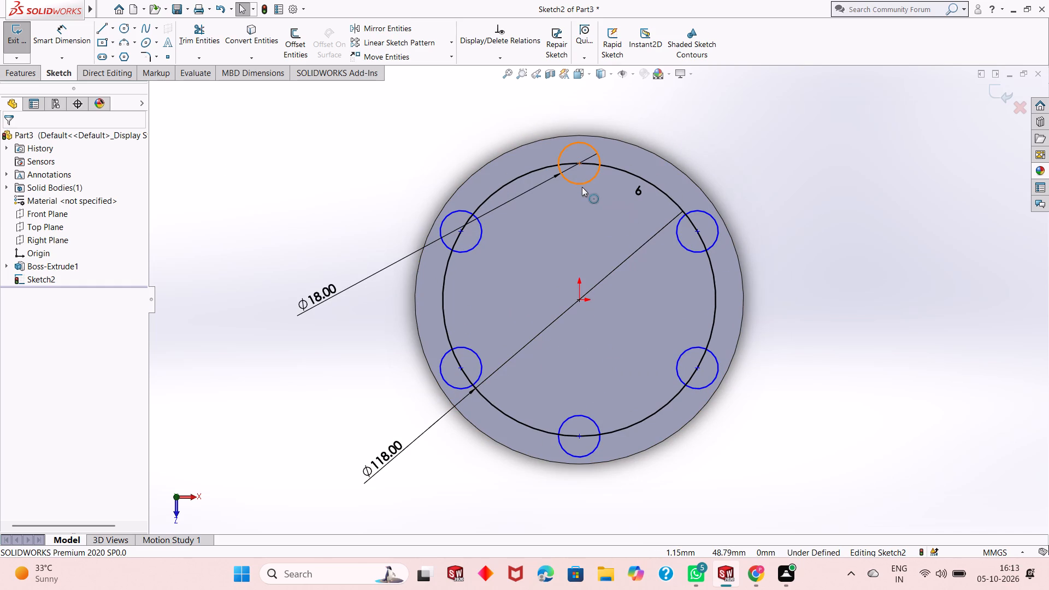
left_click(713, 290)
right_click(791, 215)
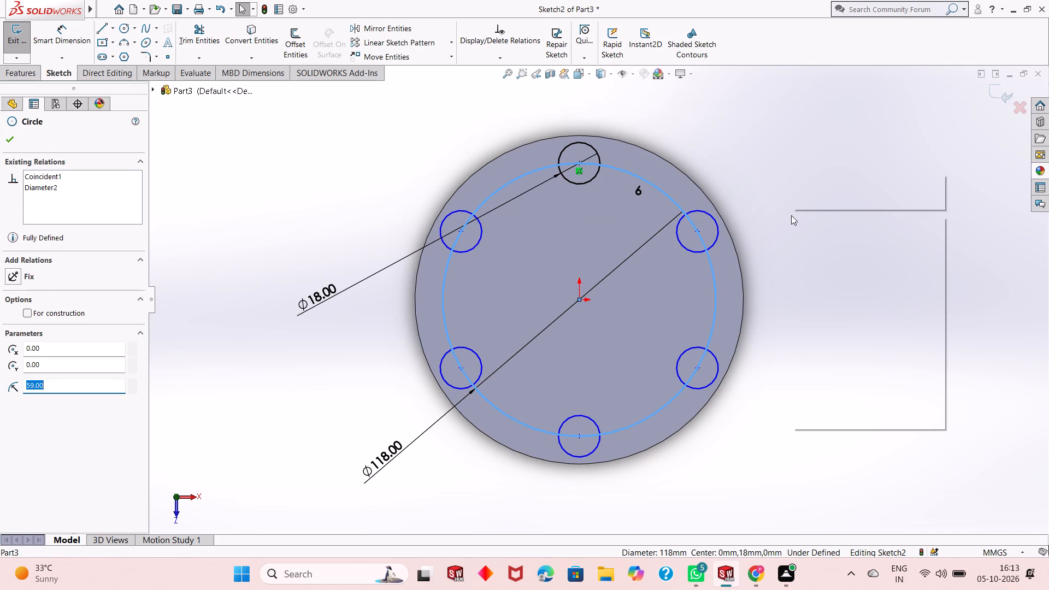
left_click(833, 376)
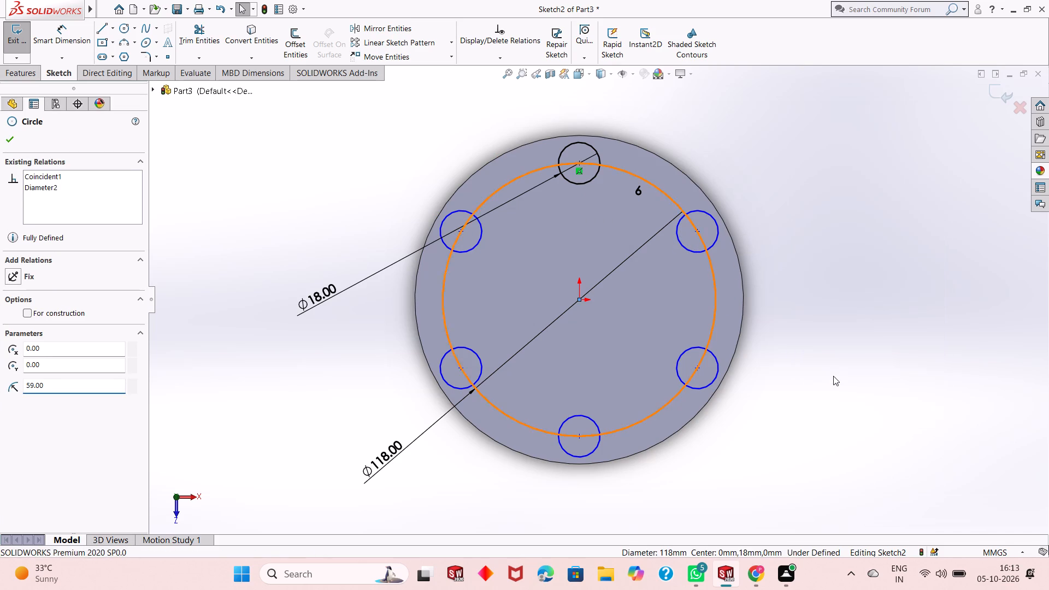
left_click(461, 289)
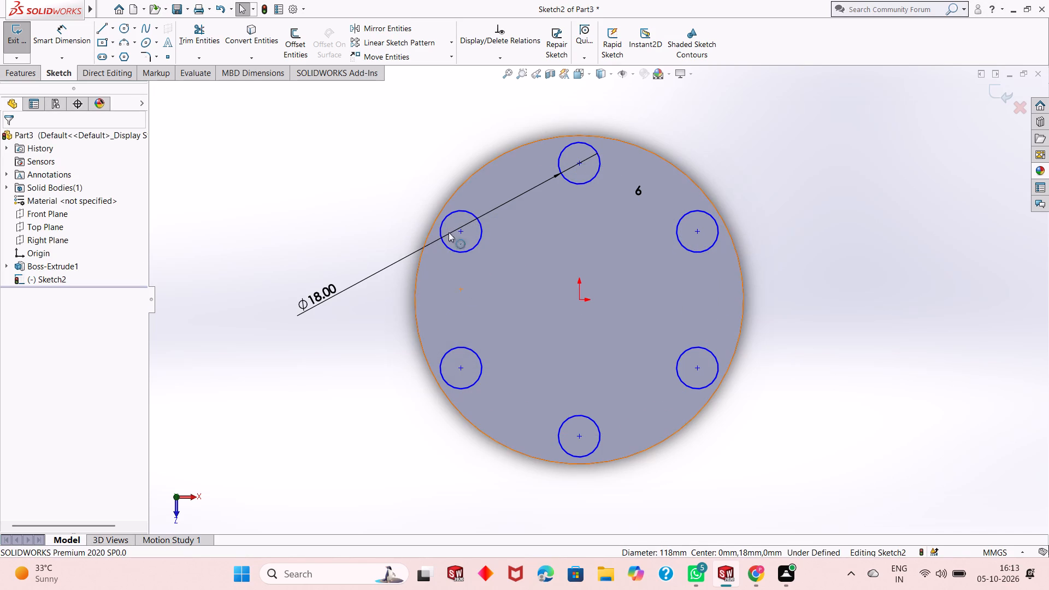
Dimension the vertical distance from the topmost small circle's centre to the origin.
left_click(74, 37)
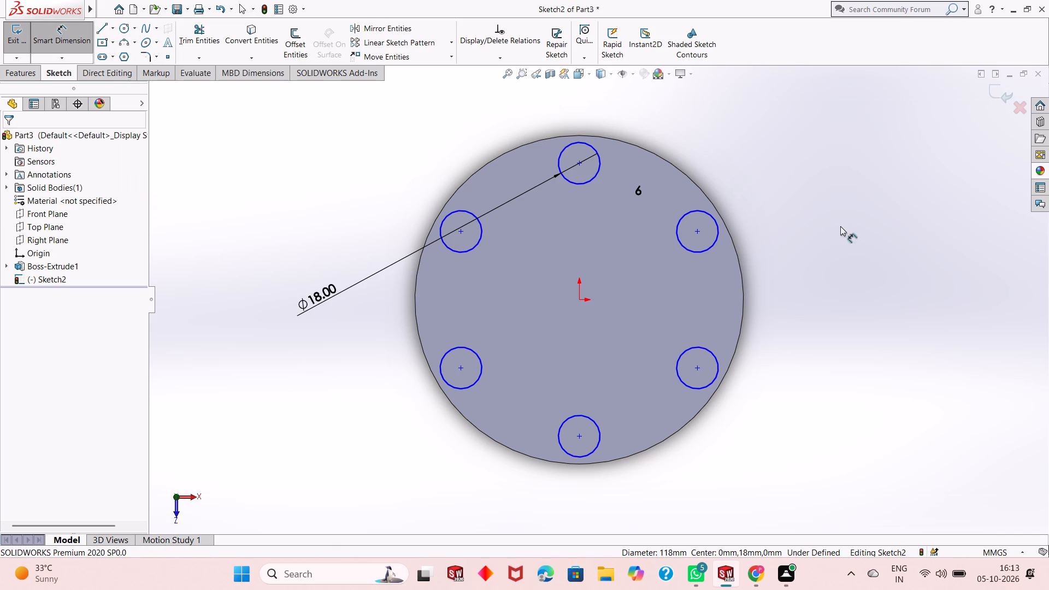
left_click(582, 164)
left_click(581, 299)
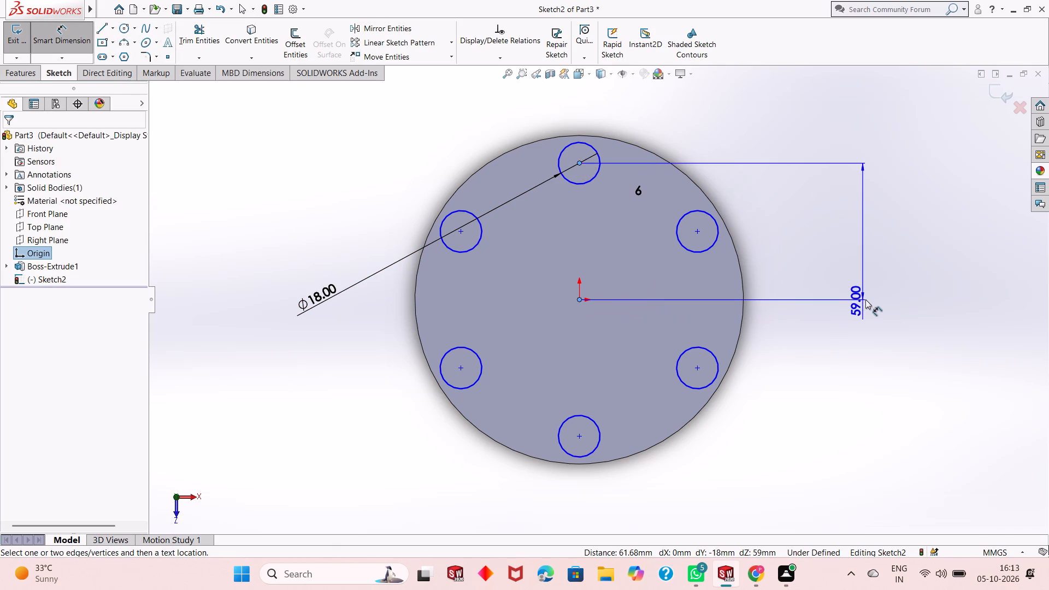
left_click(865, 299)
left_click(818, 284)
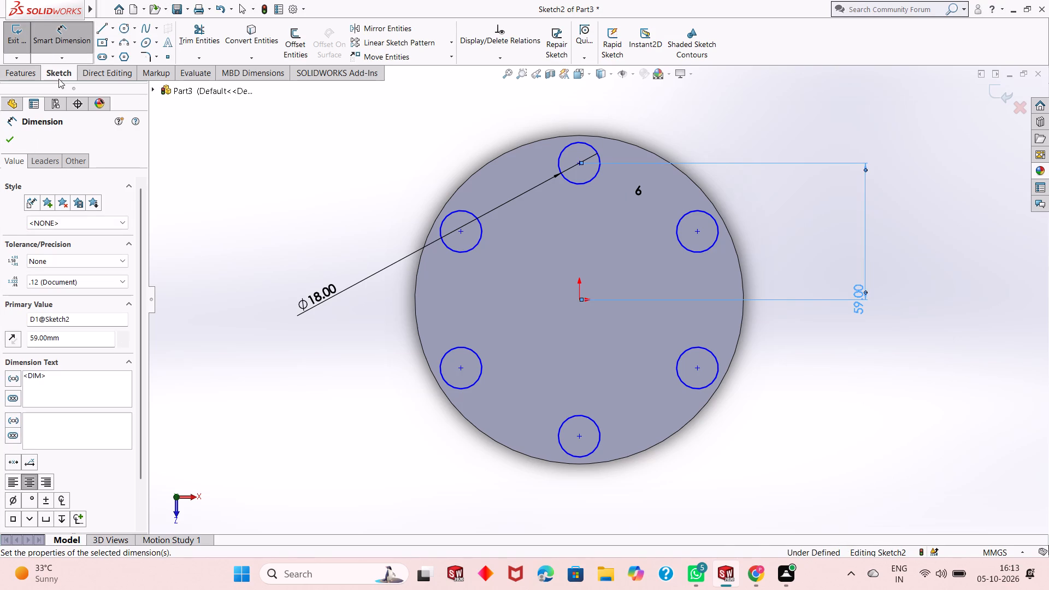
Dimension the horizontal distance from the origin to the centre of the upper-left small circle.
left_click(577, 302)
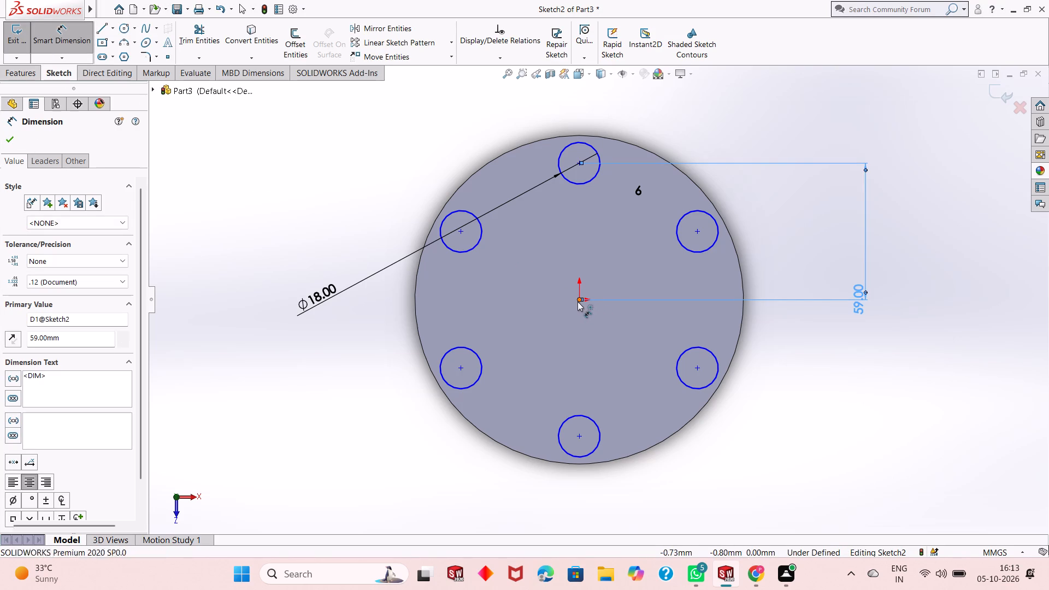
left_click(459, 232)
left_click(495, 103)
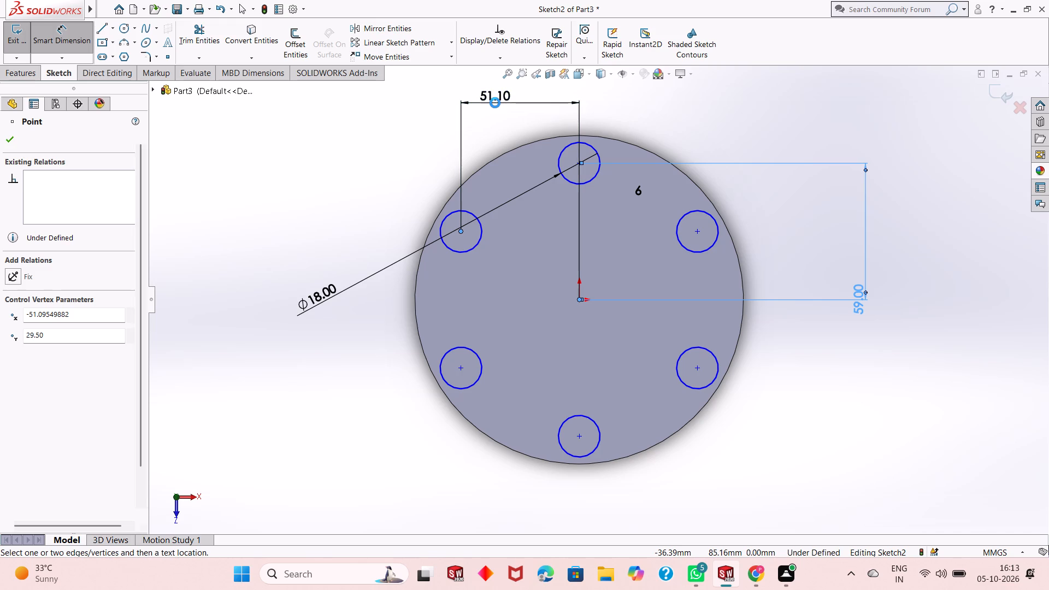
left_click(452, 89)
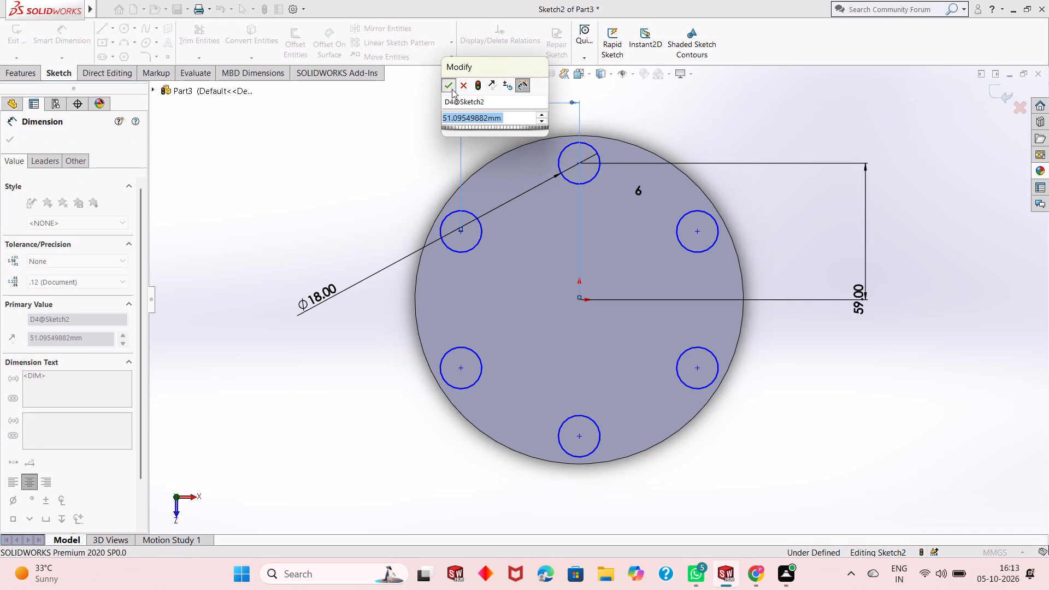
Dimension the vertical distance between the centres of the bottom and upper-right small circles.
left_click(577, 437)
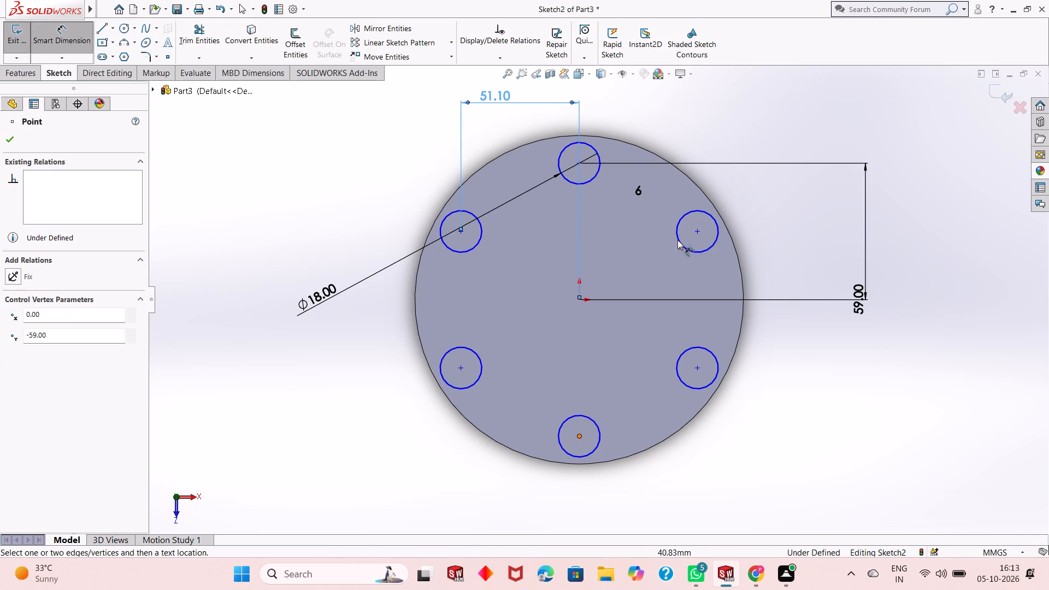
left_click(694, 231)
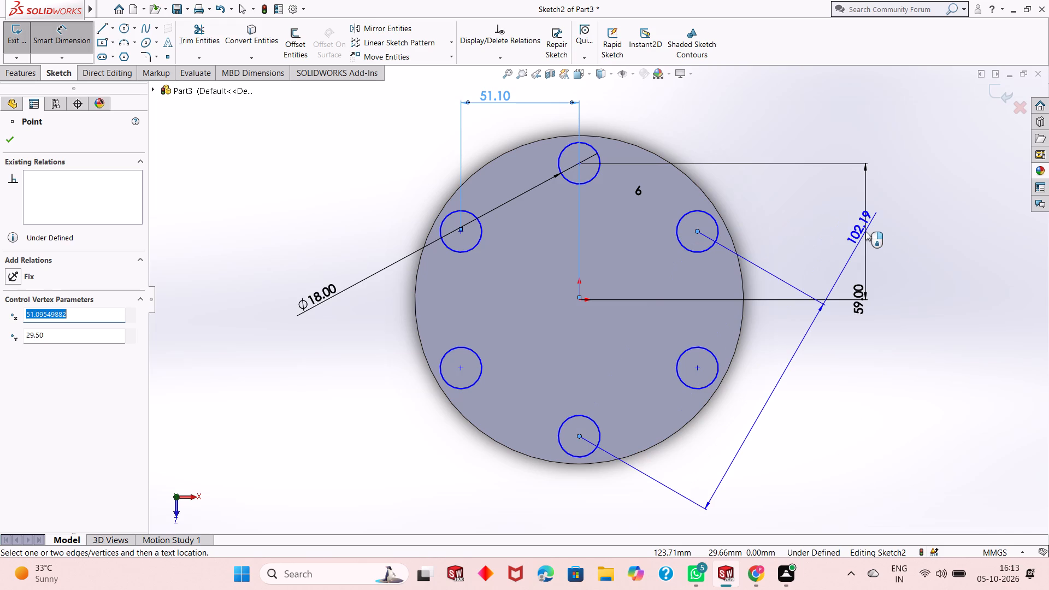
left_click(889, 269)
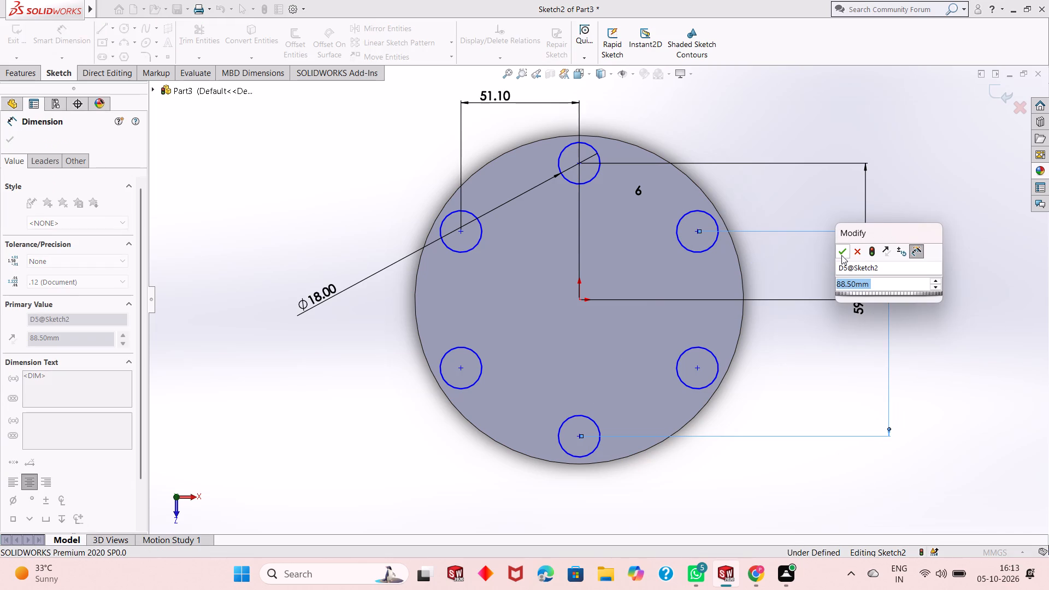
left_click(840, 250)
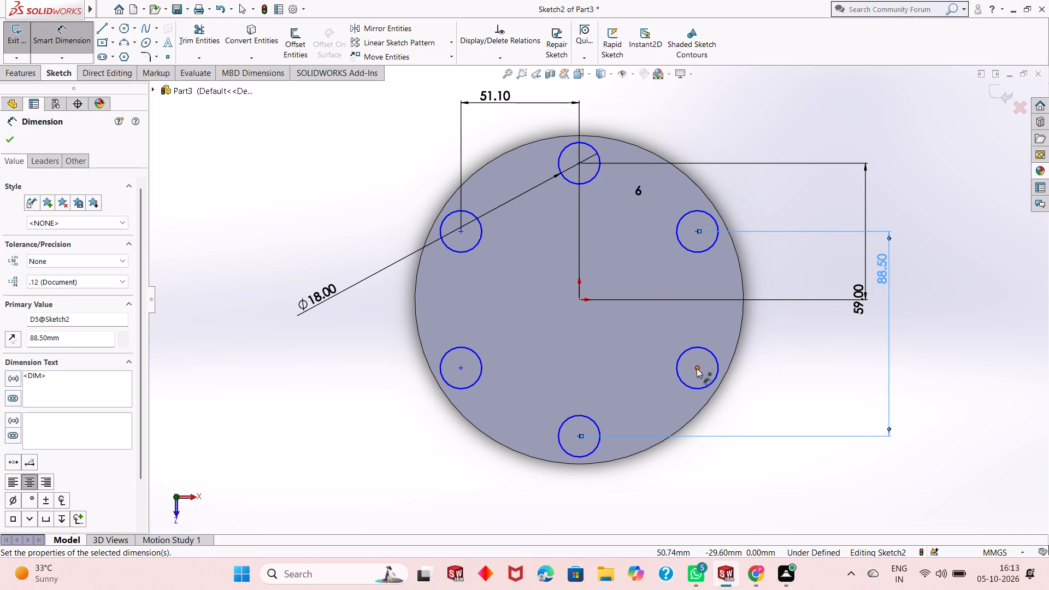
Dimension the horizontal distance between the centres of the lower-right and lower-left small circles.
left_click(697, 368)
left_click(463, 366)
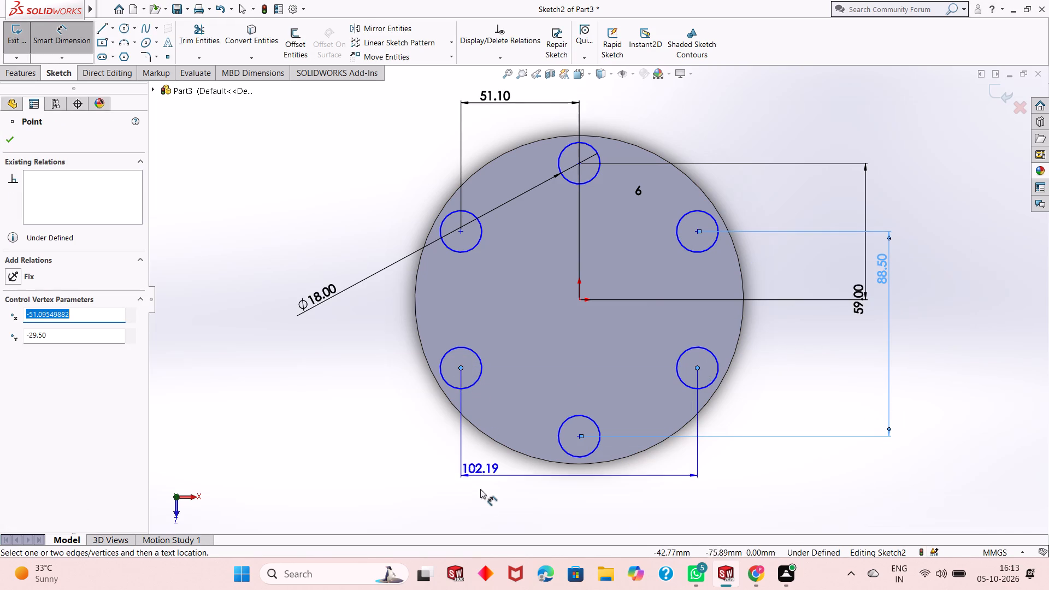
left_click(480, 491)
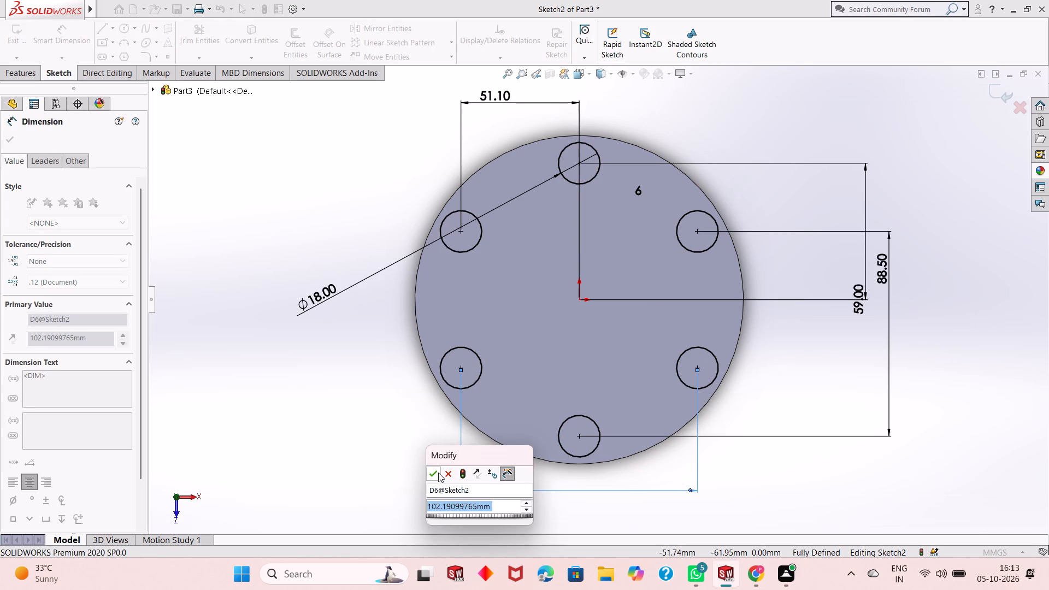
left_click(433, 474)
right_click(264, 359)
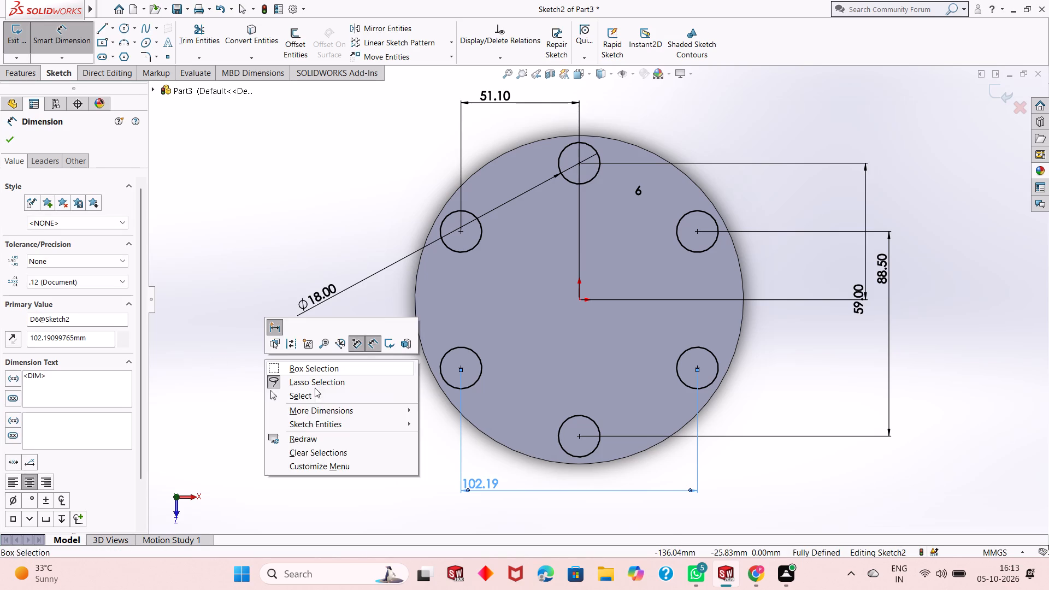
left_click(328, 398)
scroll(628, 360, "up", 2)
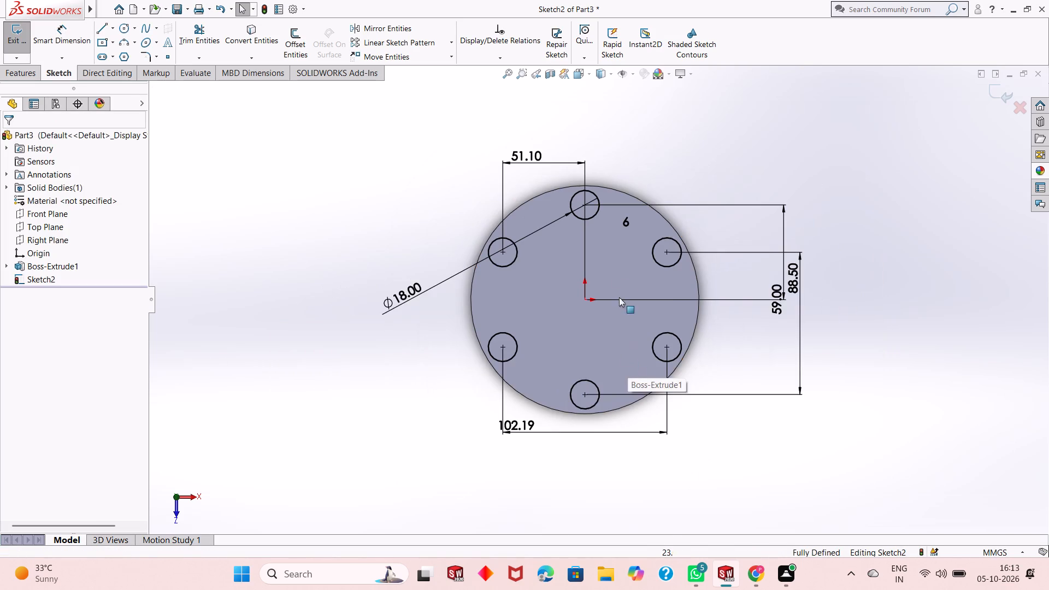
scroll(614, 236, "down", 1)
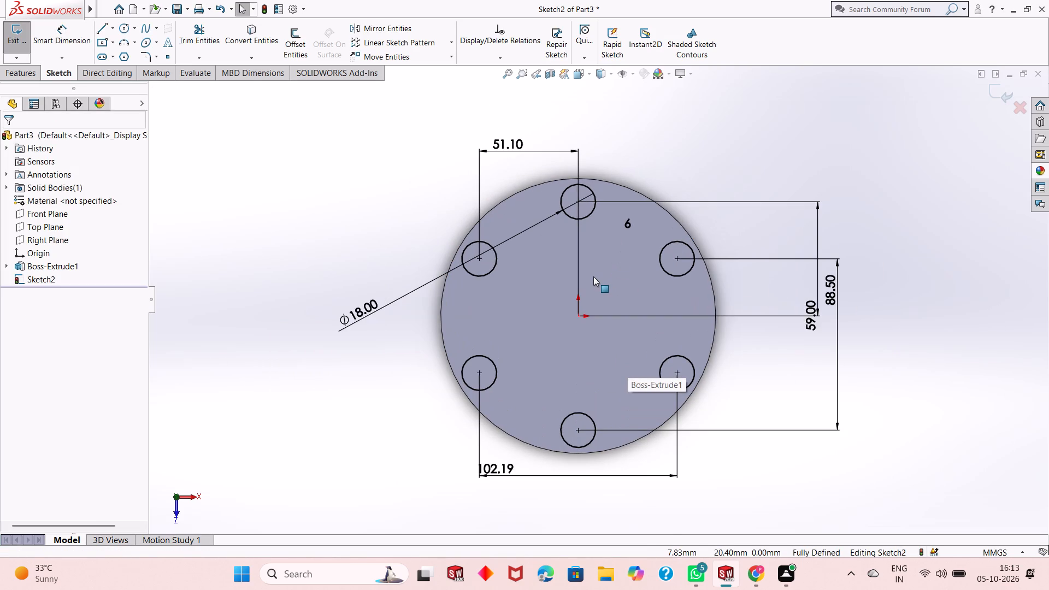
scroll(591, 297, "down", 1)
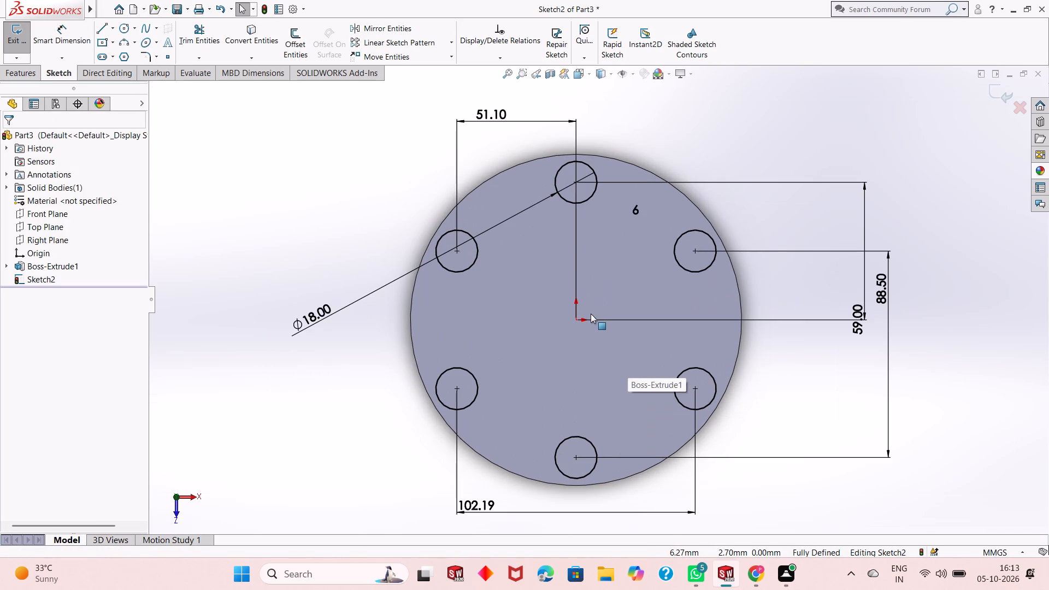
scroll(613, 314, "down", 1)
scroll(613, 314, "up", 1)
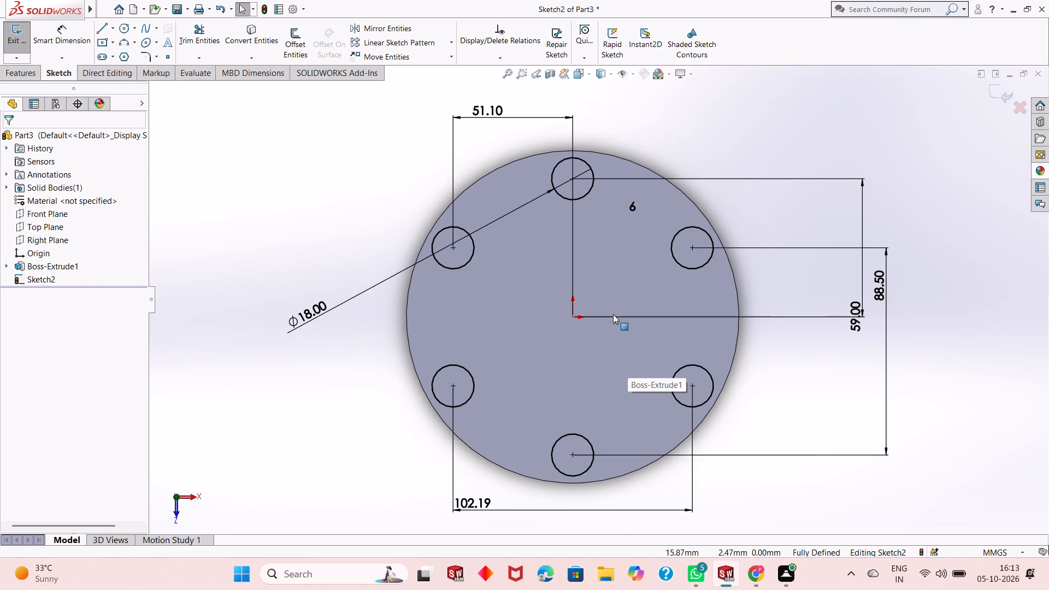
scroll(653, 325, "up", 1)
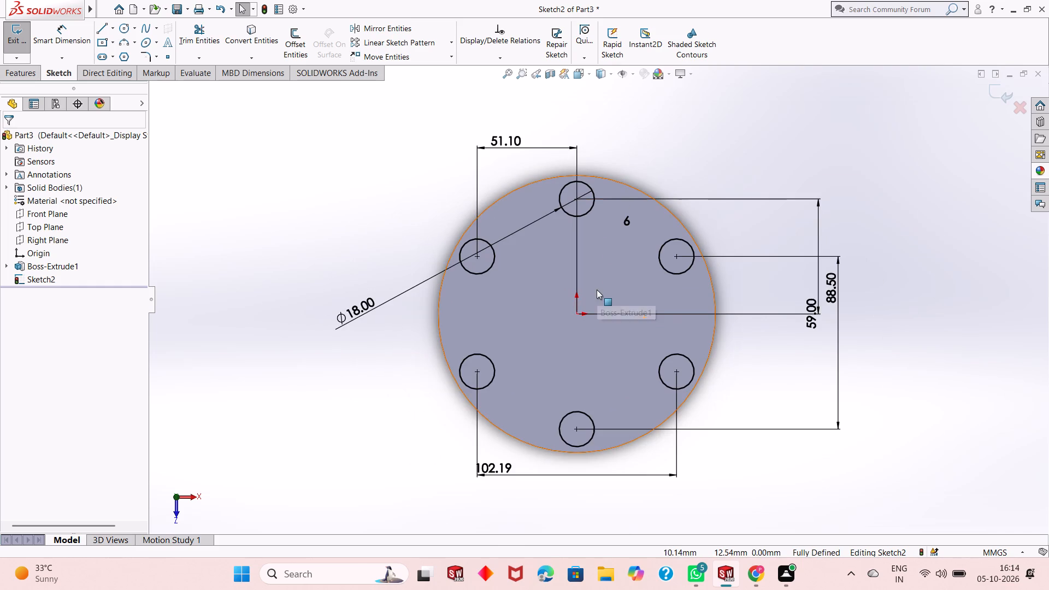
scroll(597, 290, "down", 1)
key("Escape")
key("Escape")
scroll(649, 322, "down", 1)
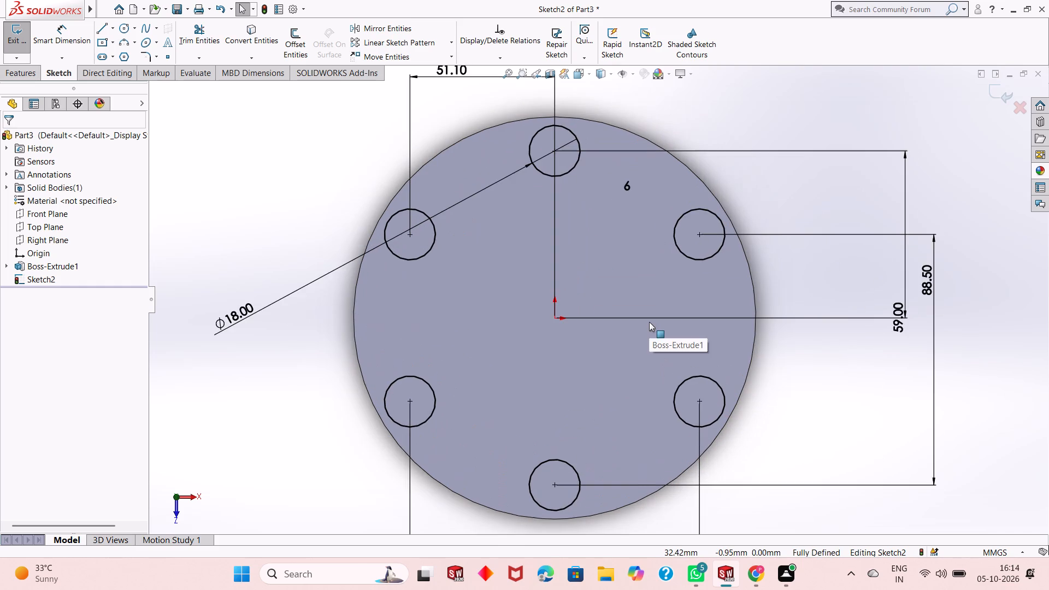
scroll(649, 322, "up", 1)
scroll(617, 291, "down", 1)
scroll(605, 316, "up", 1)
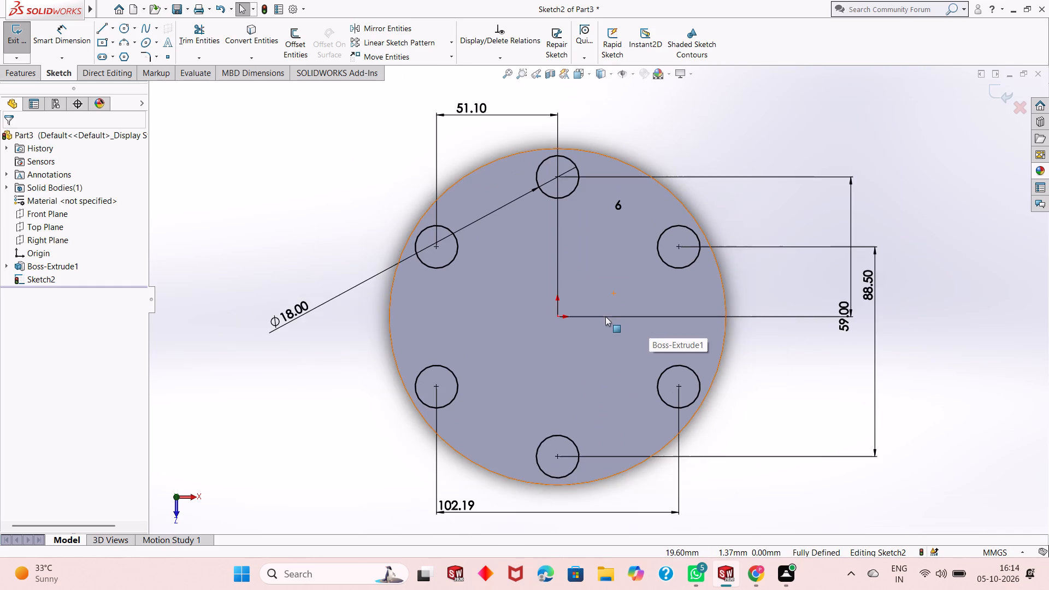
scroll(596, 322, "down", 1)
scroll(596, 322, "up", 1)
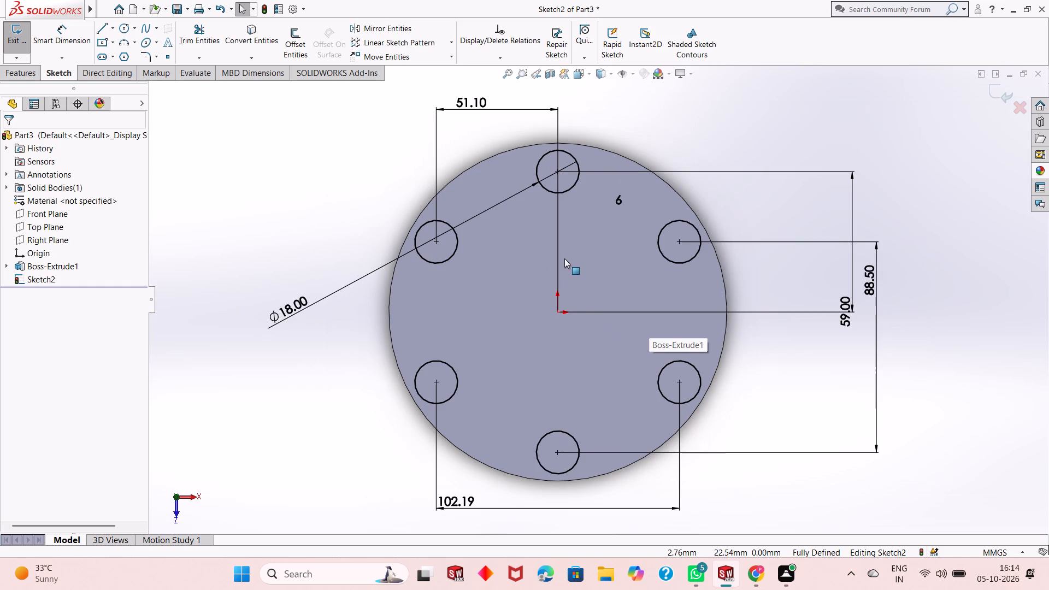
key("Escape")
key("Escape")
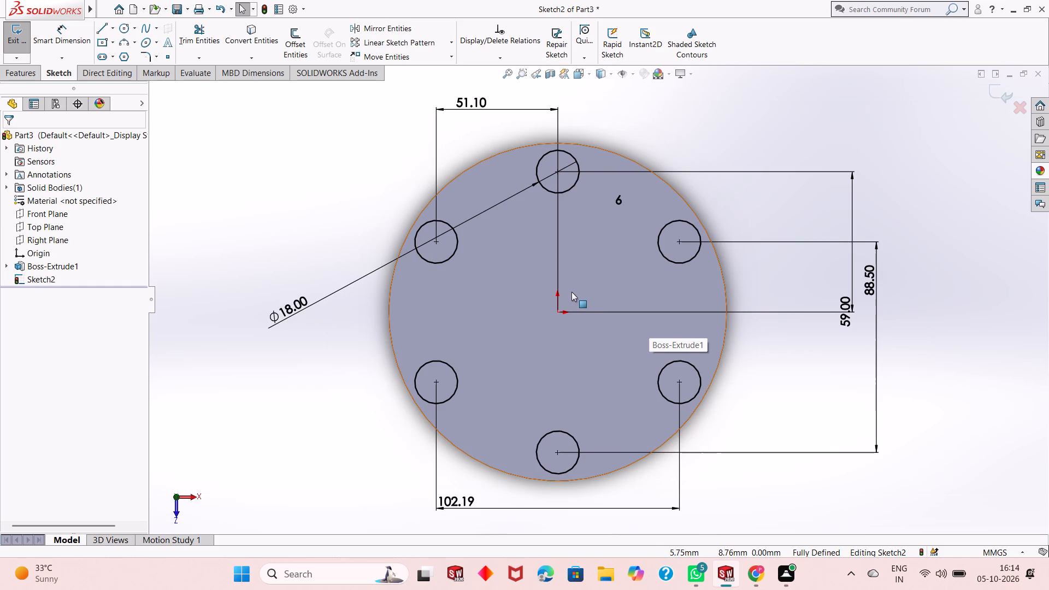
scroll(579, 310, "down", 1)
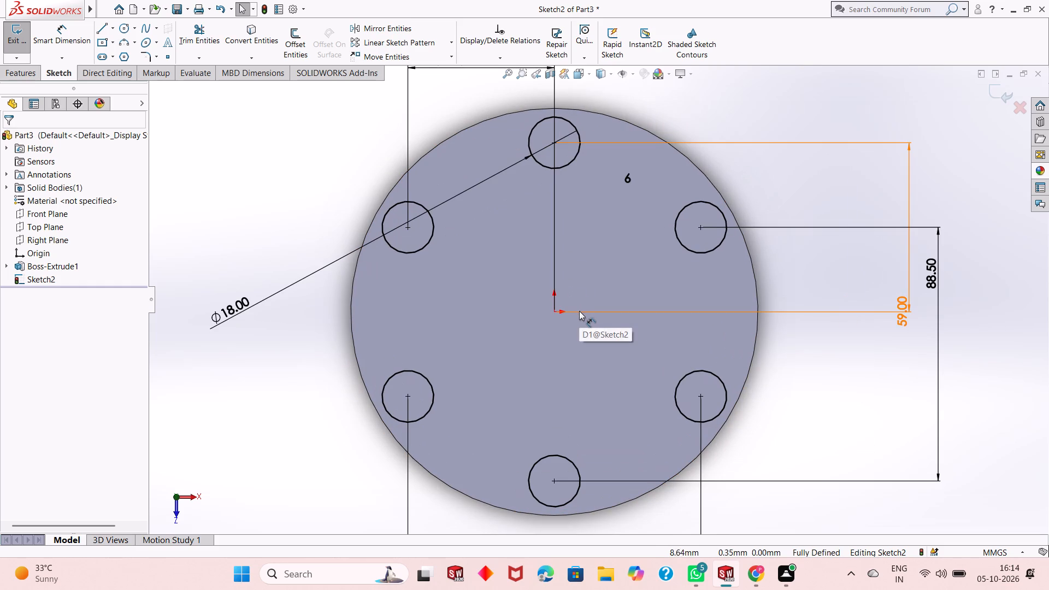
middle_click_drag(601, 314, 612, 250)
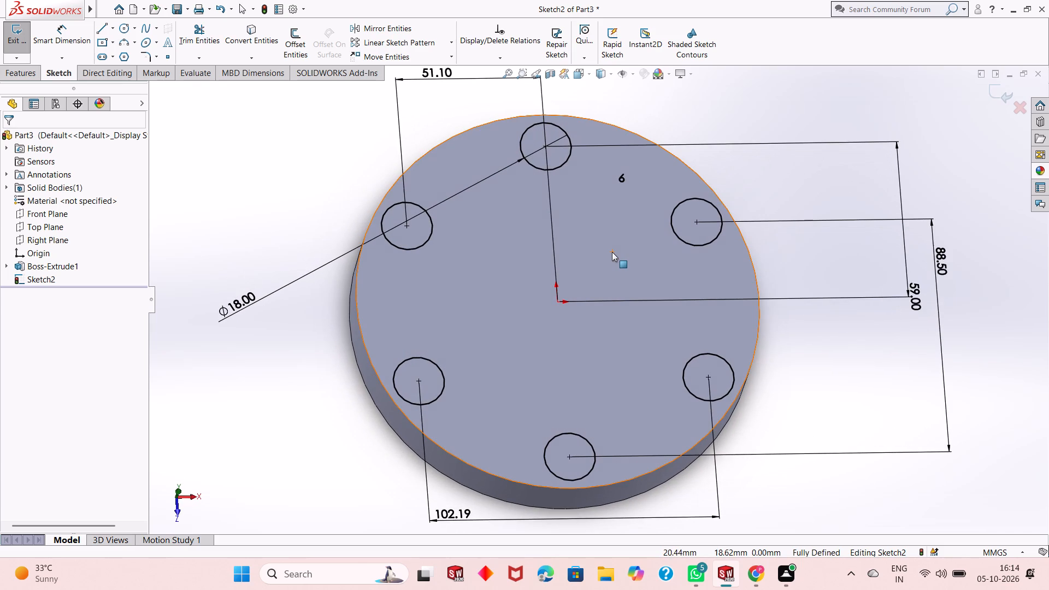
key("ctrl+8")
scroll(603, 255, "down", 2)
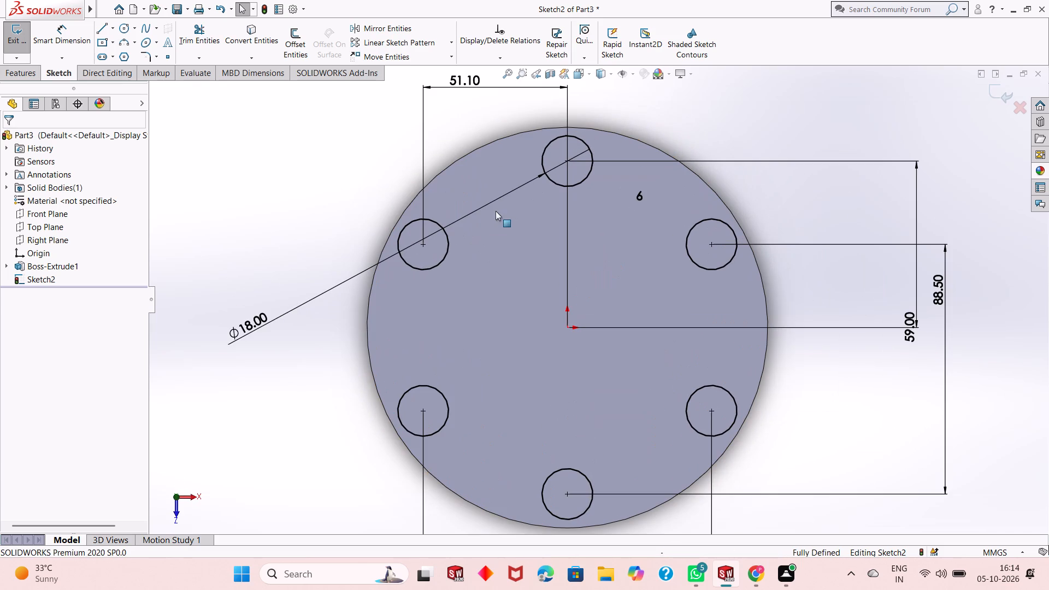
Cut-extrude the six 18 mm circles into the disc as a blind cut 11 mm deep.
left_click(28, 75)
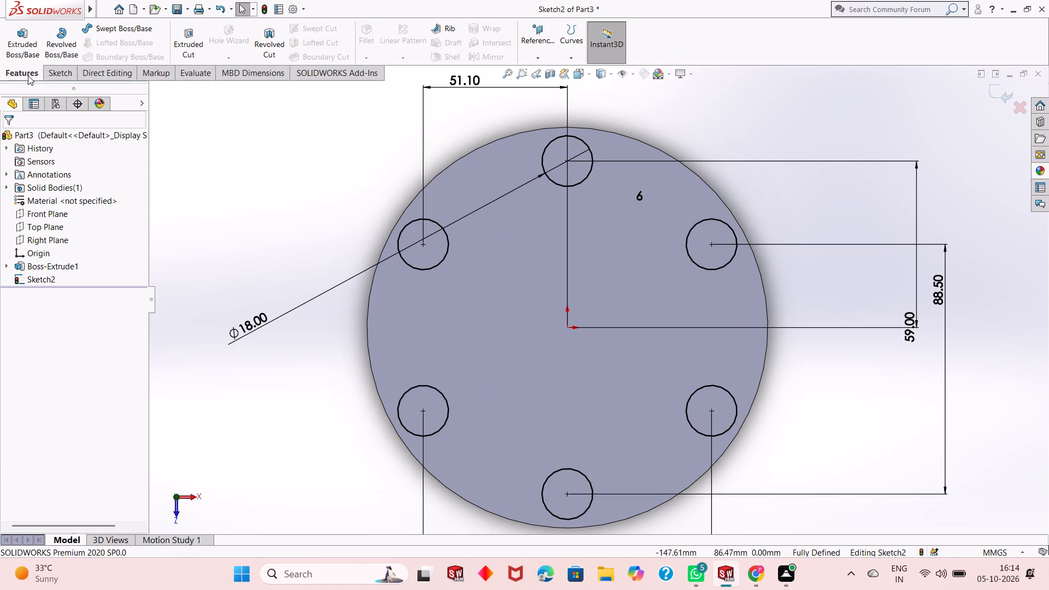
left_click(199, 49)
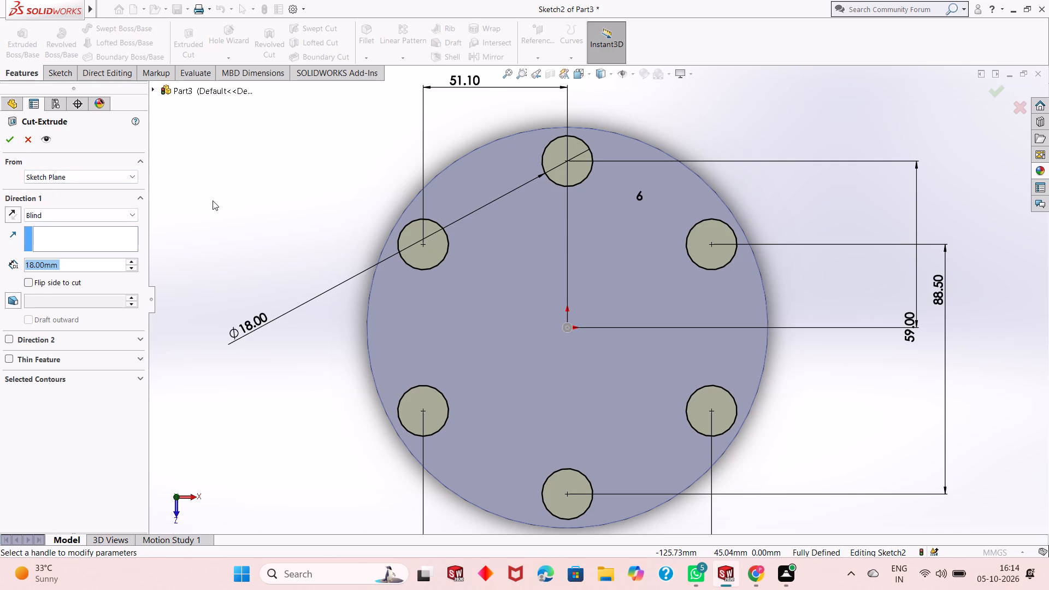
key("1")
key("1")
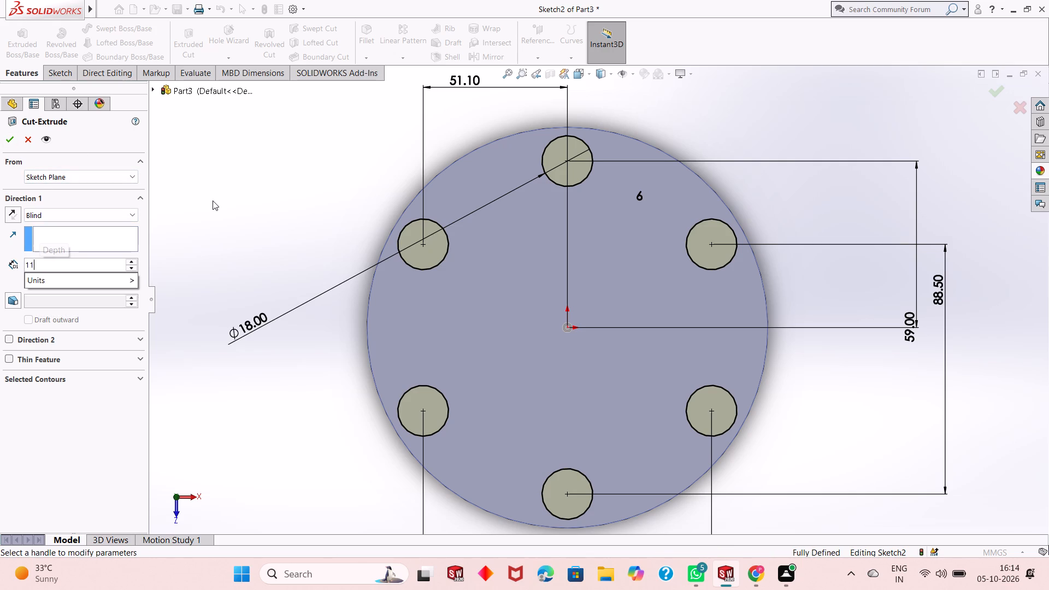
key("Return")
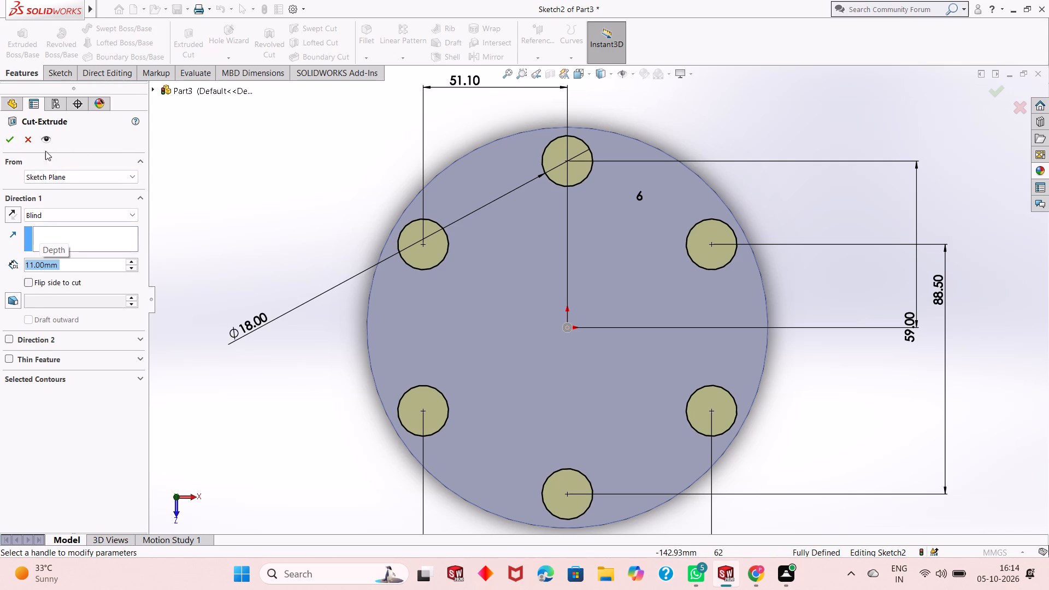
left_click(7, 137)
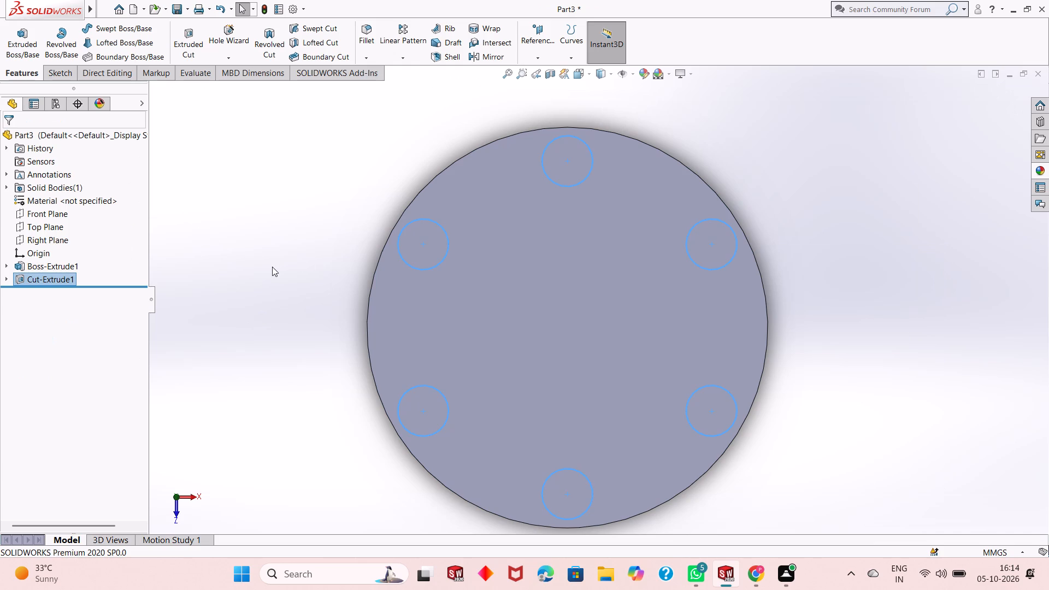
middle_click_drag(313, 304, 312, 259)
key("Escape")
key("Escape")
key("Escape")
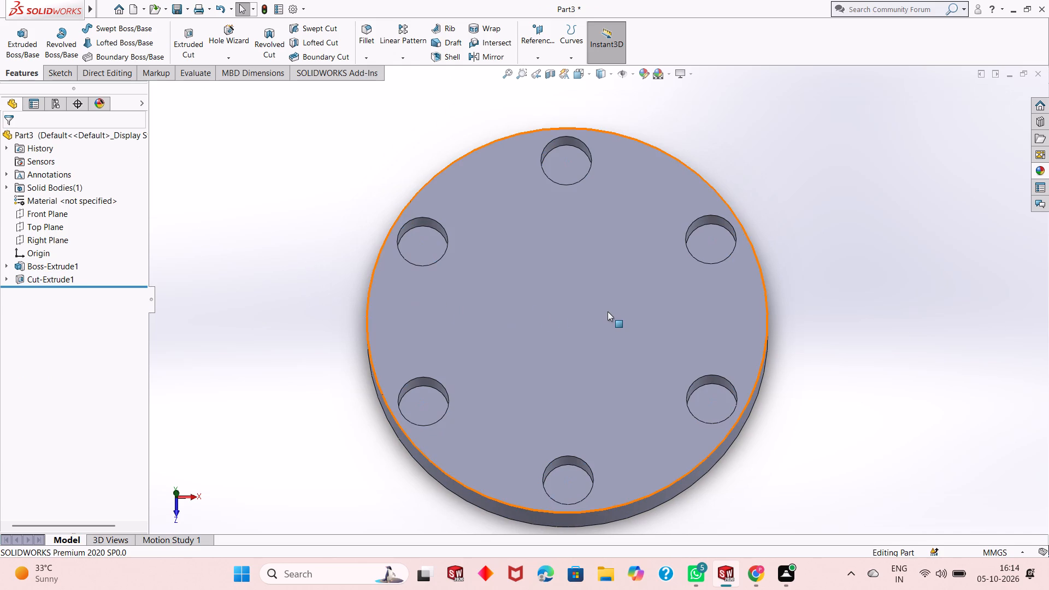
Start a new sketch on the floor of the upper-left 18 mm recess, viewed normal to the face.
middle_click_drag(554, 310, 571, 209)
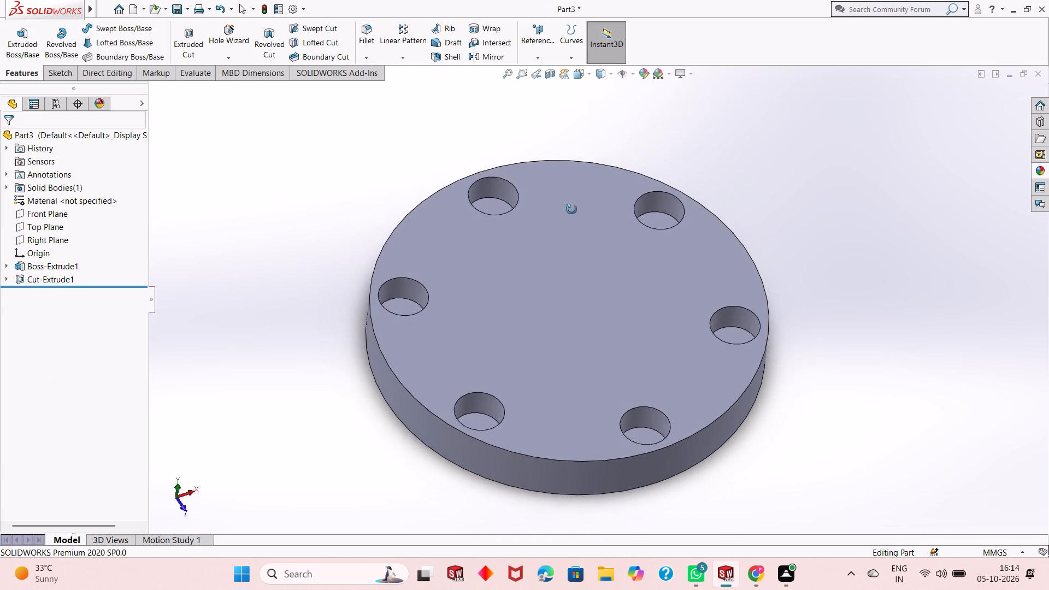
middle_click_drag(571, 209, 553, 268)
left_click(402, 305)
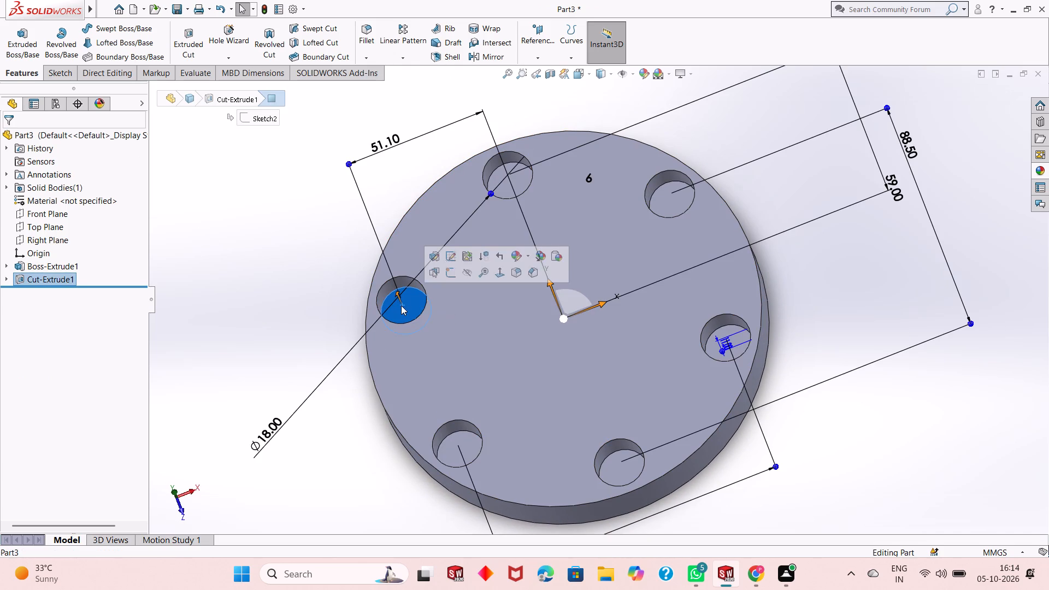
left_click(452, 268)
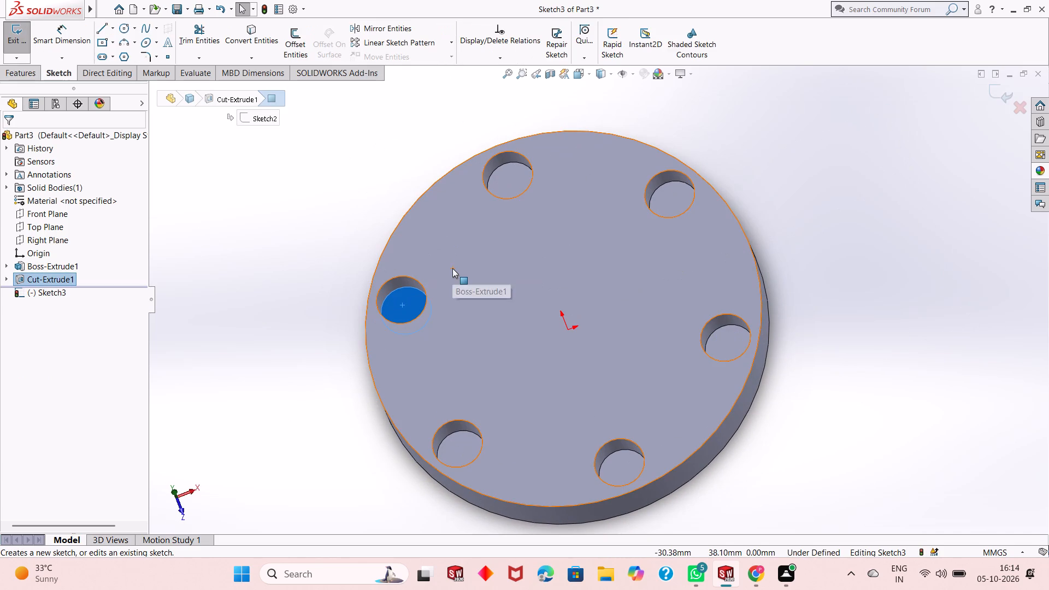
key("ctrl+8")
key("Escape")
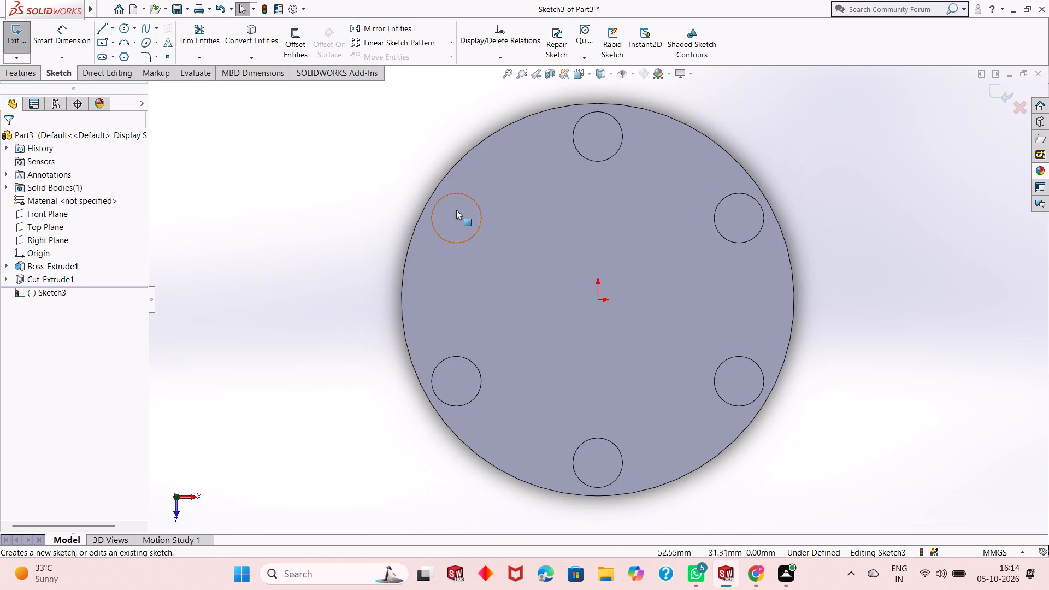
Sketch a circle about 10.8 mm in diameter, concentric with the upper-left 18 mm recess.
scroll(475, 198, "down", 3)
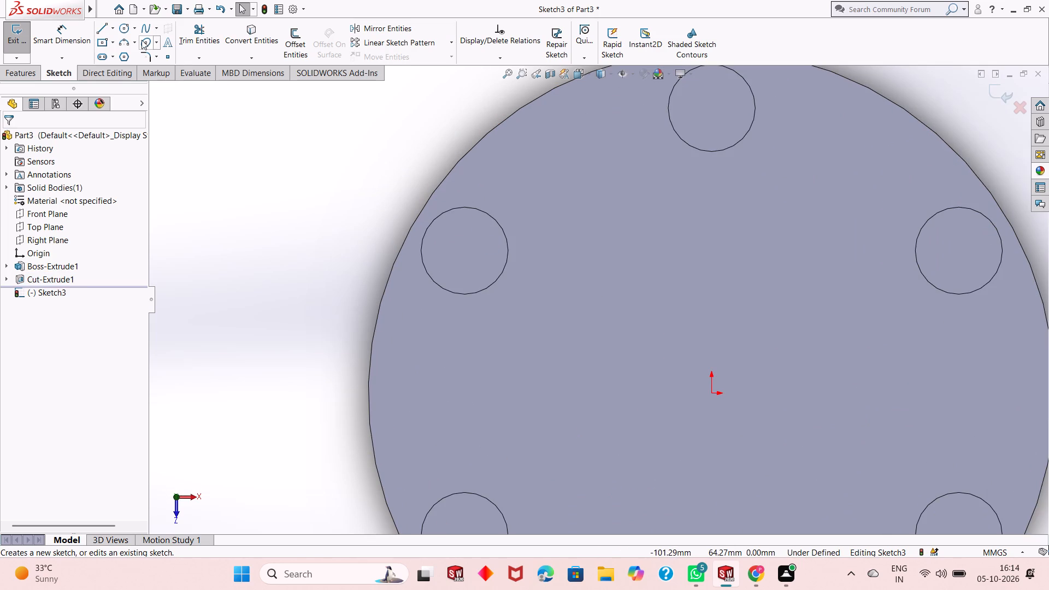
left_click(125, 28)
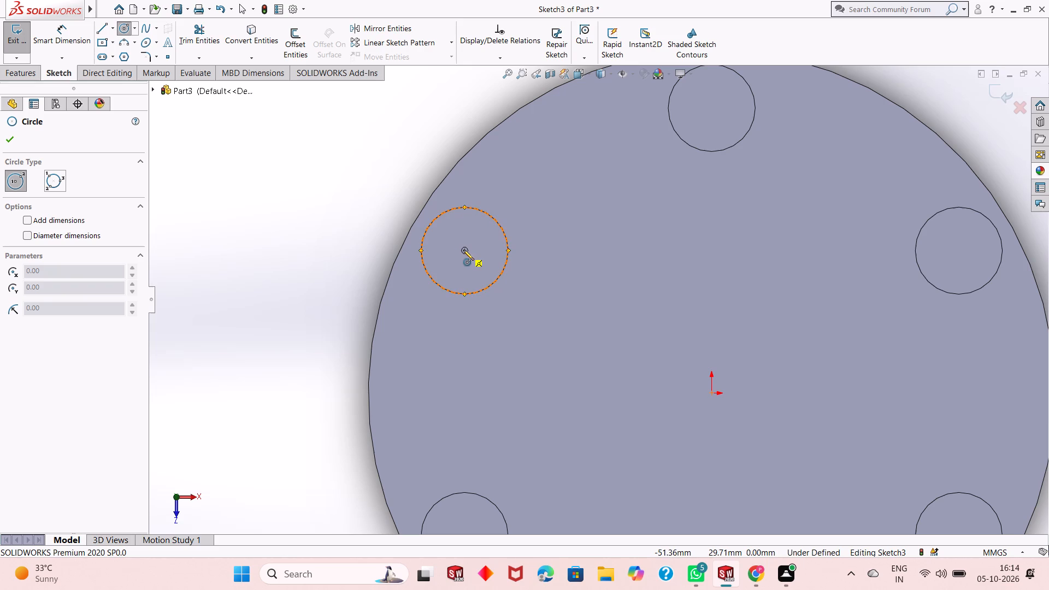
left_click(463, 250)
left_click(467, 225)
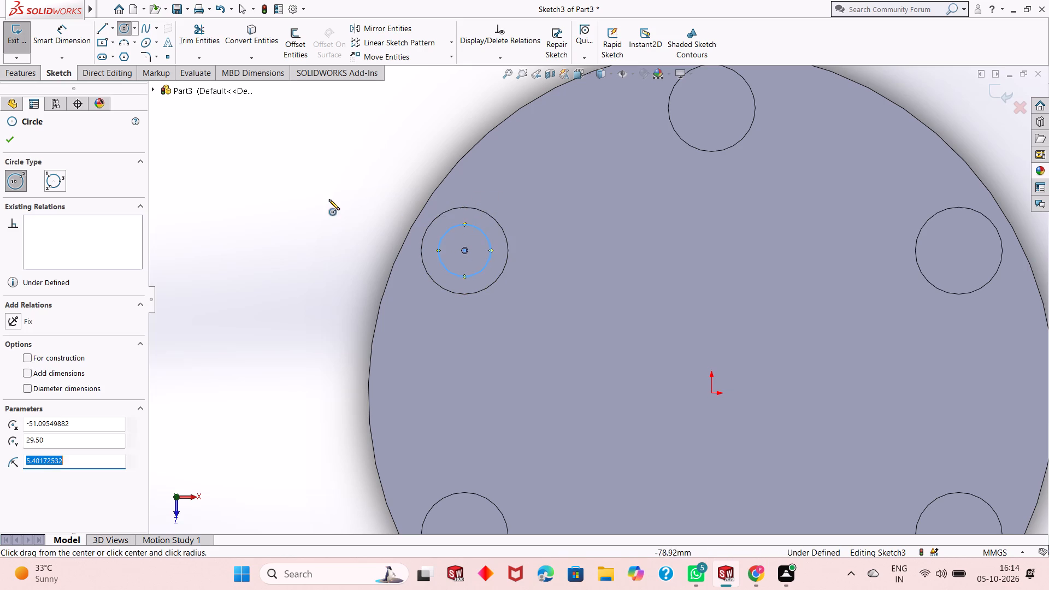
right_click(313, 199)
left_click(330, 206)
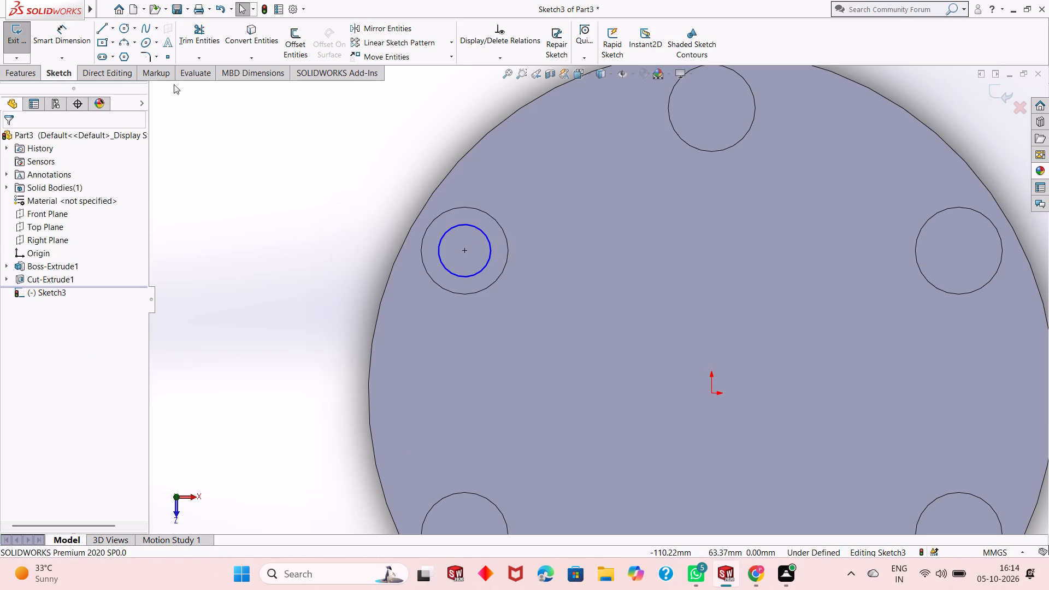
Dimension the new inner circle's diameter as 11 mm.
left_click(79, 35)
left_click(445, 266)
left_click(249, 330)
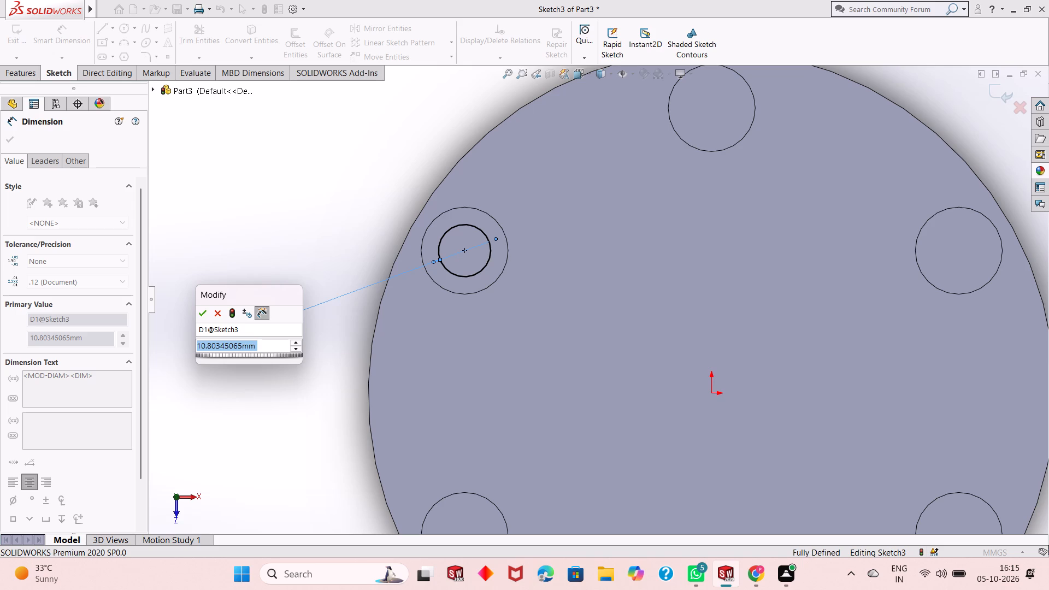
type("11")
key("Return")
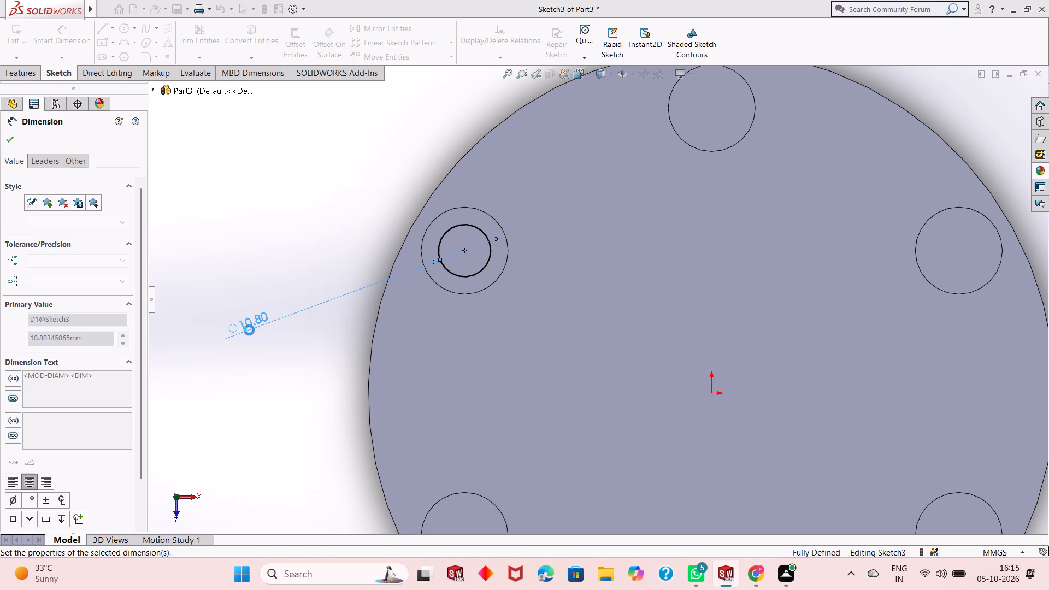
scroll(538, 329, "up", 2)
right_click(308, 218)
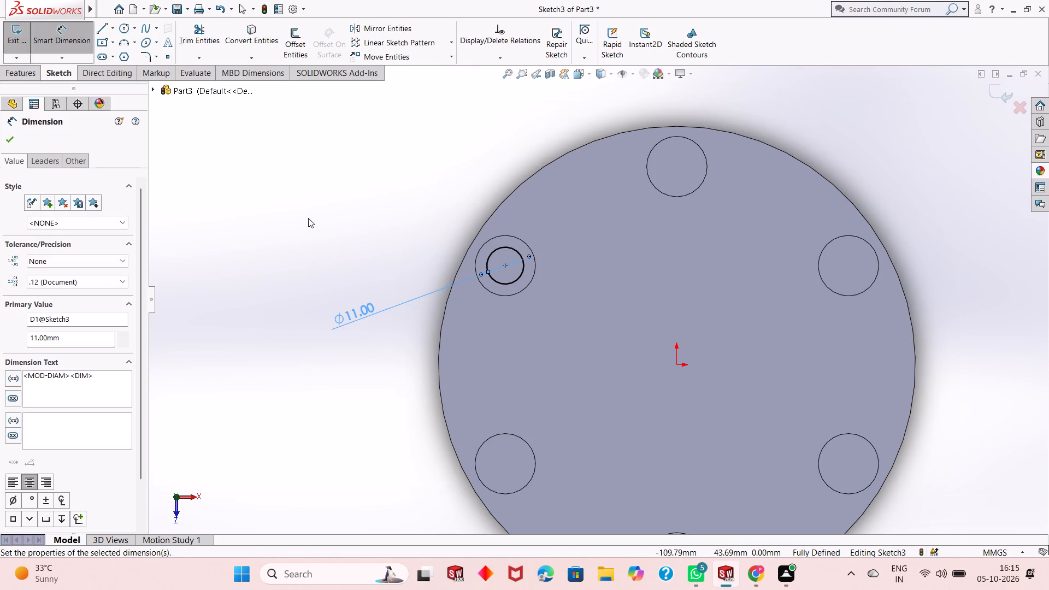
left_click(353, 258)
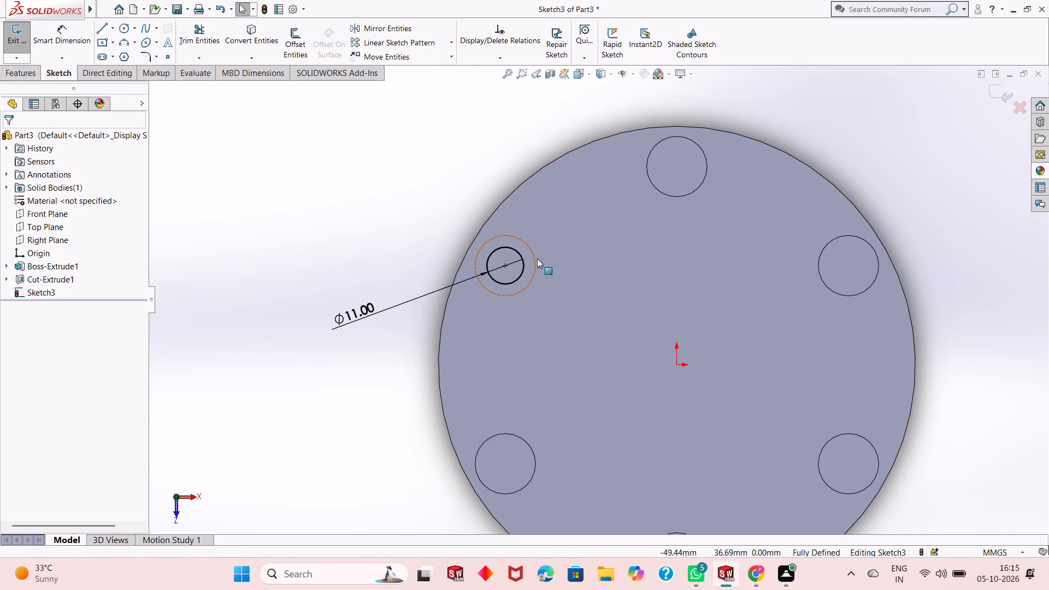
Create a circular sketch pattern of the 11 mm circle about the origin with 6 equally spaced instances over 360 degrees.
left_click(510, 286)
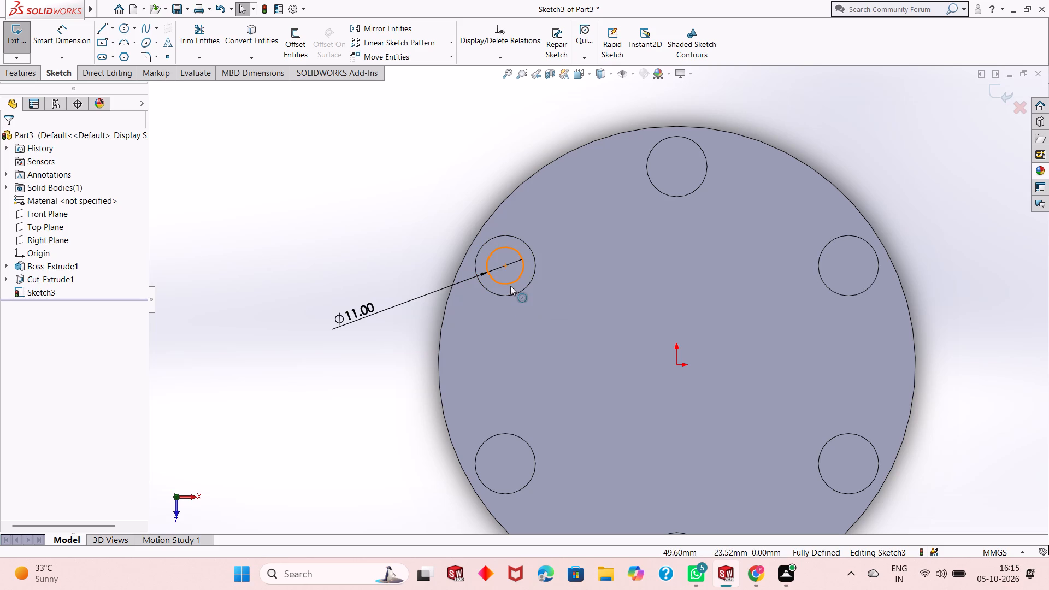
left_click(450, 49)
left_click(451, 70)
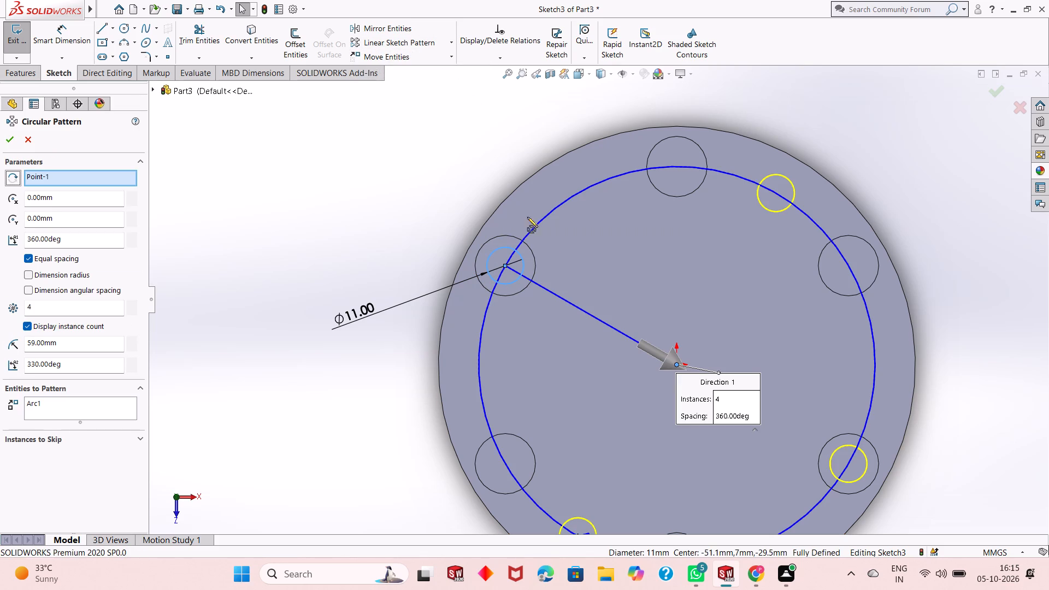
double_click(56, 303)
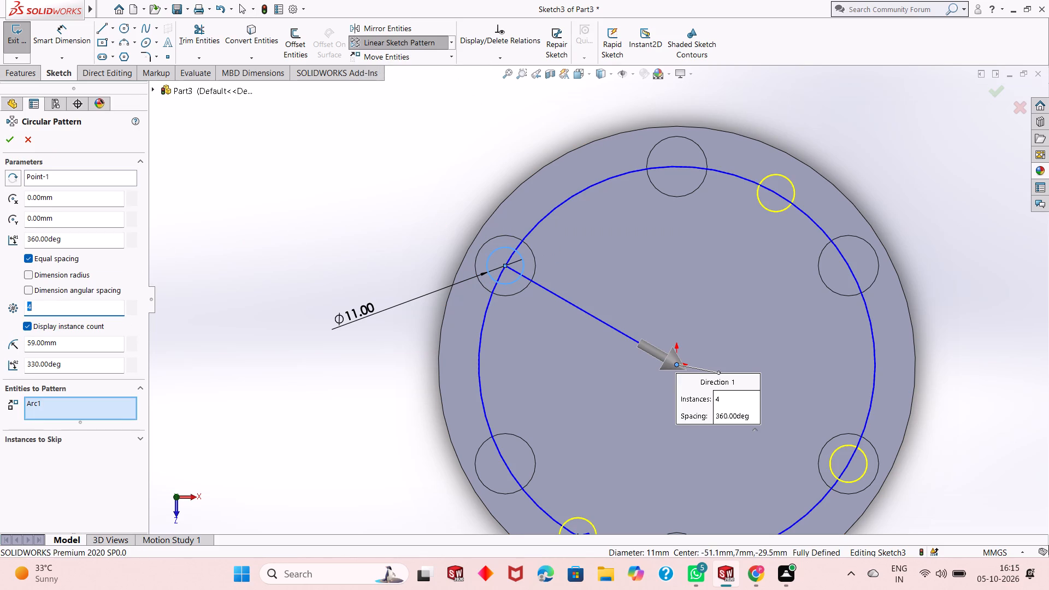
key("6")
key("Return")
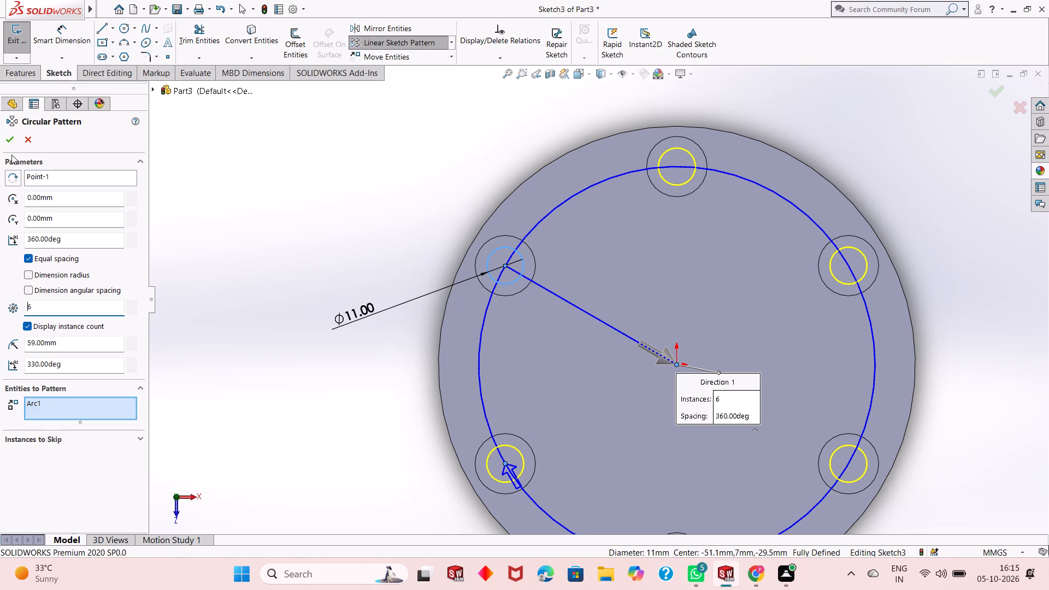
left_click(8, 139)
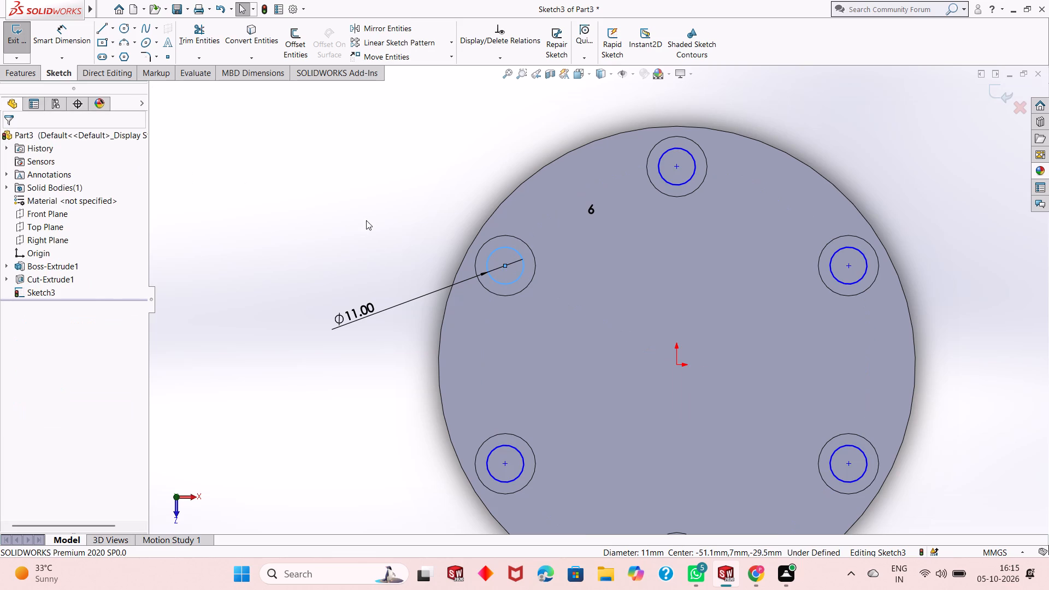
scroll(547, 319, "up", 1)
left_click(419, 265)
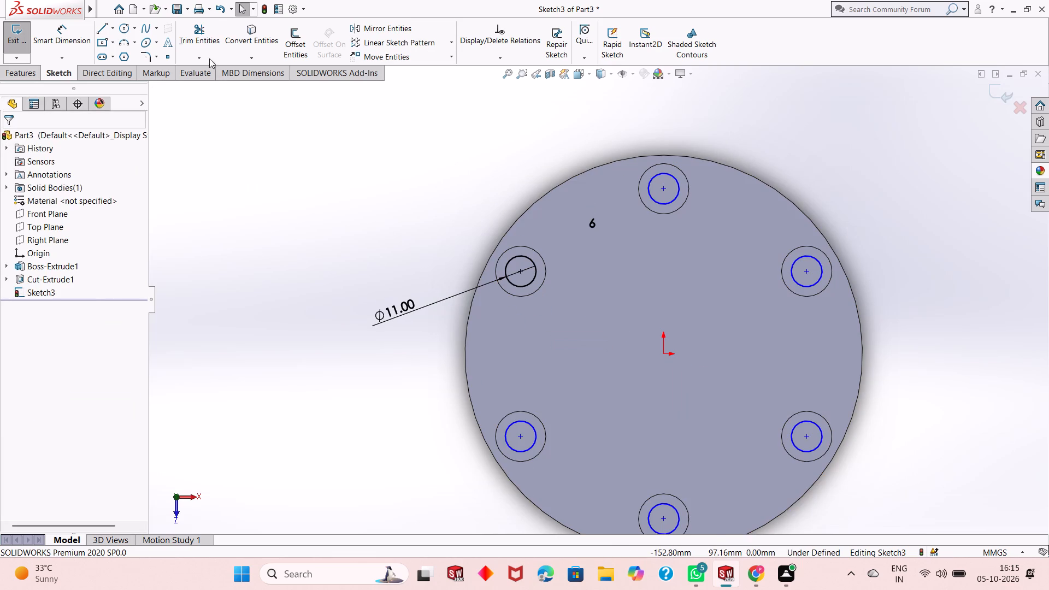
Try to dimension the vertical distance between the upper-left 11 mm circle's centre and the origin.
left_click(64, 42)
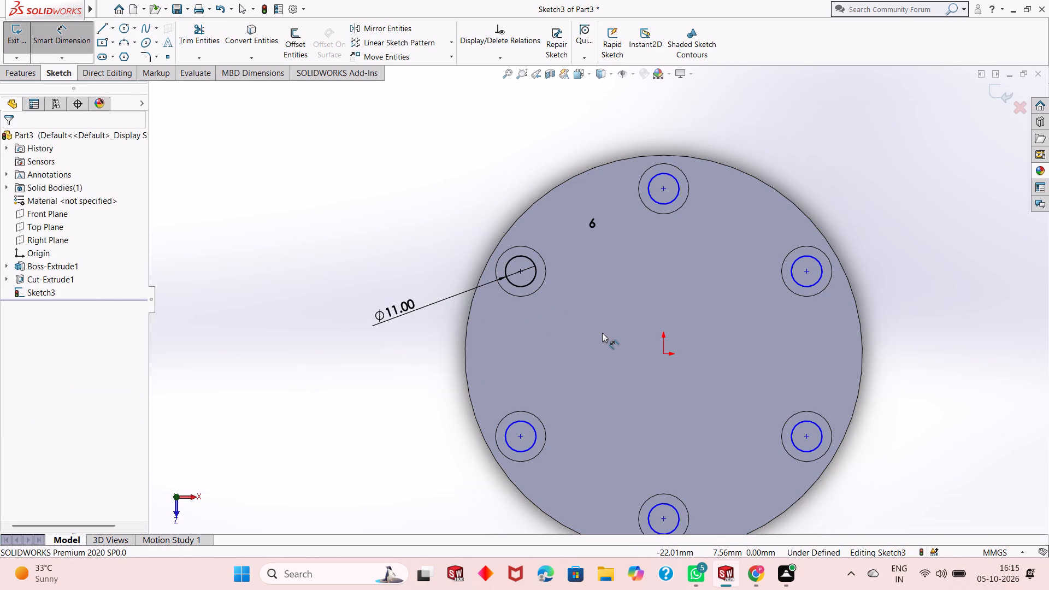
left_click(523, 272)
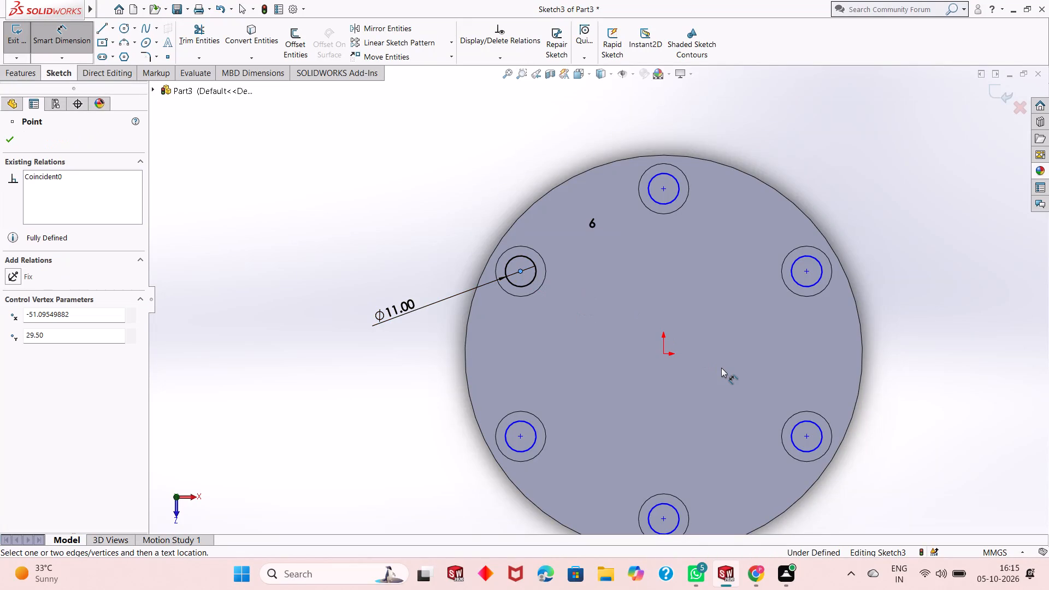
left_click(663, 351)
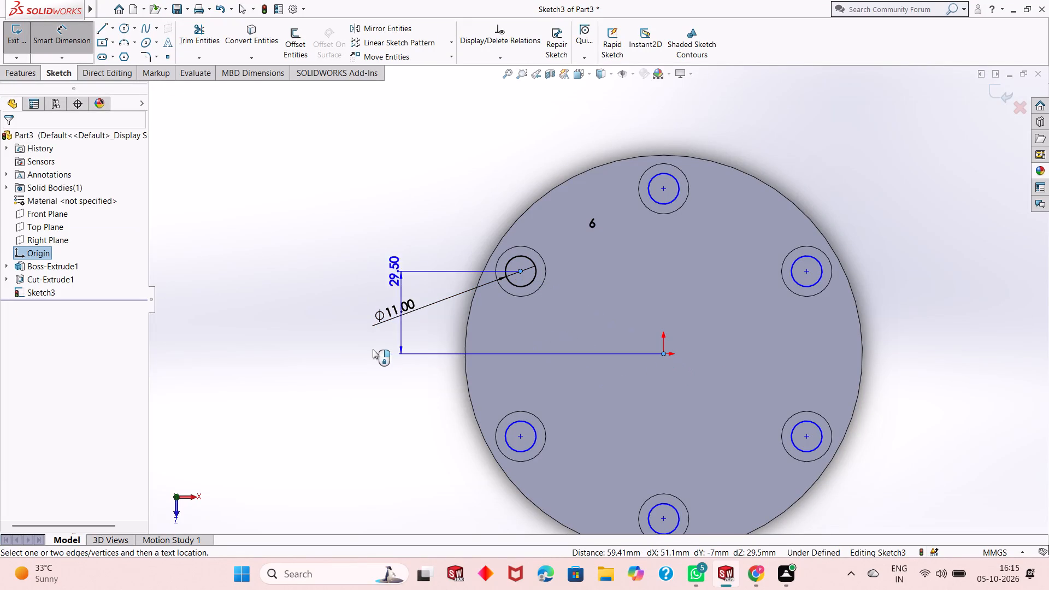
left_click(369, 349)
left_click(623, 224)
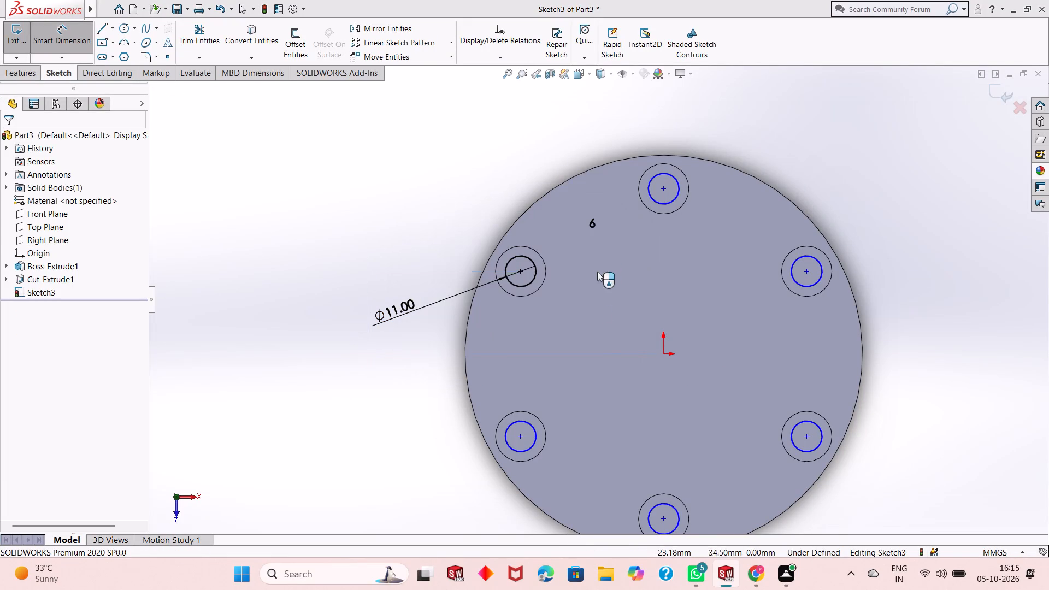
Dimension the horizontal distance between the centres of the lower-left and lower-right 11 mm circles, accepting the existing value.
left_click(517, 439)
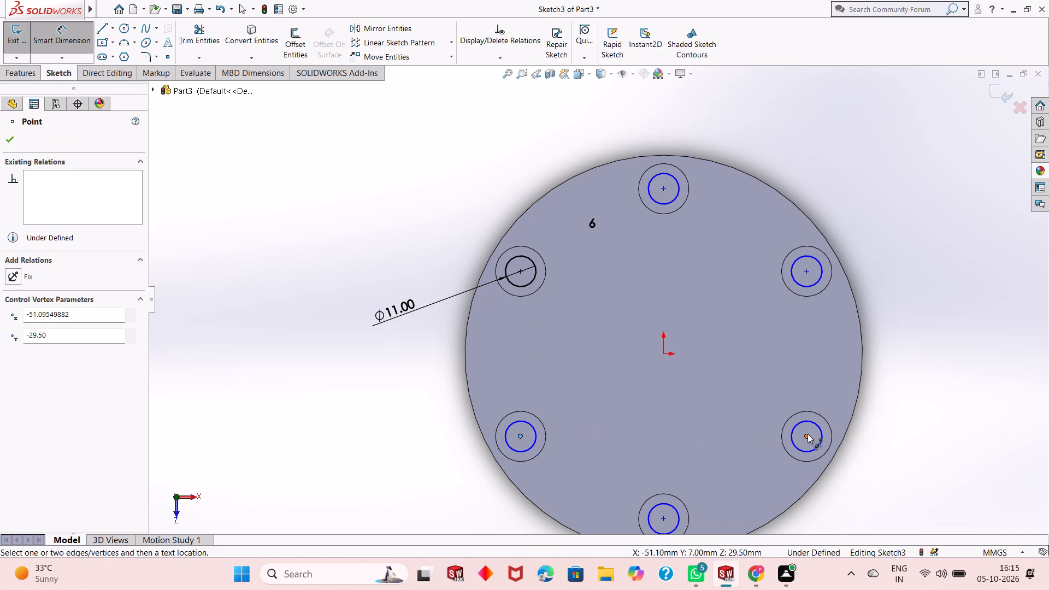
left_click(810, 438)
left_click(804, 394)
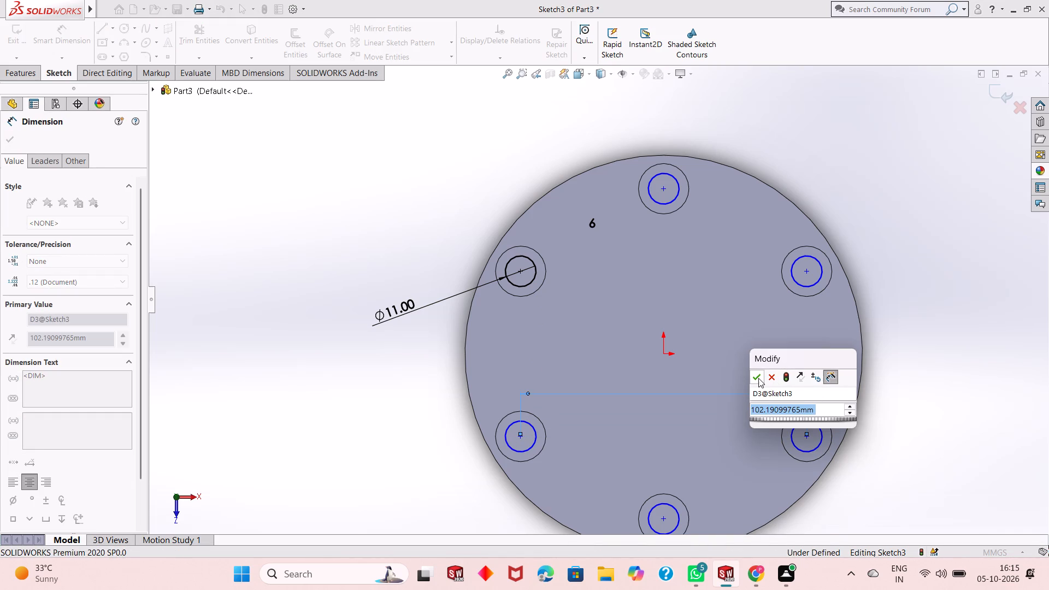
left_click(758, 378)
Dimension the vertical distance from the bottom 11 mm circle's centre to the origin, accepting the existing value.
left_click(664, 516)
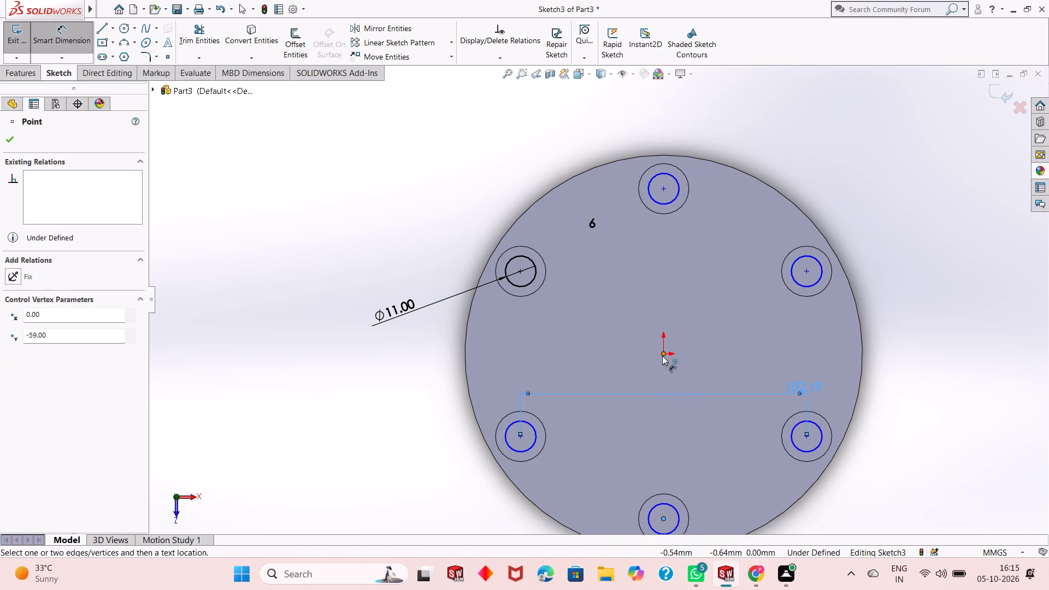
left_click(662, 356)
left_click(898, 368)
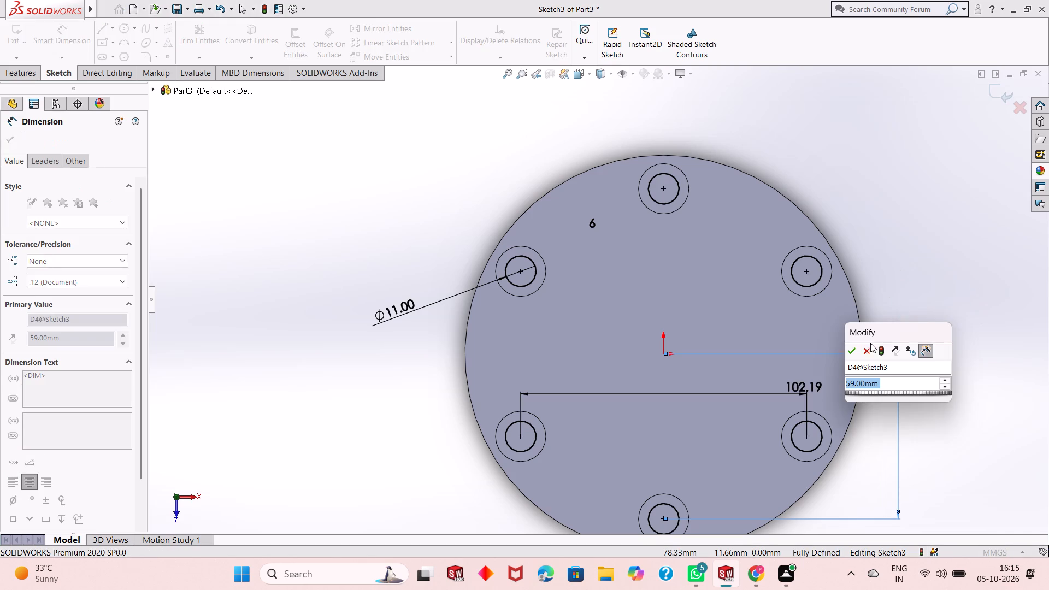
left_click(854, 351)
right_click(302, 274)
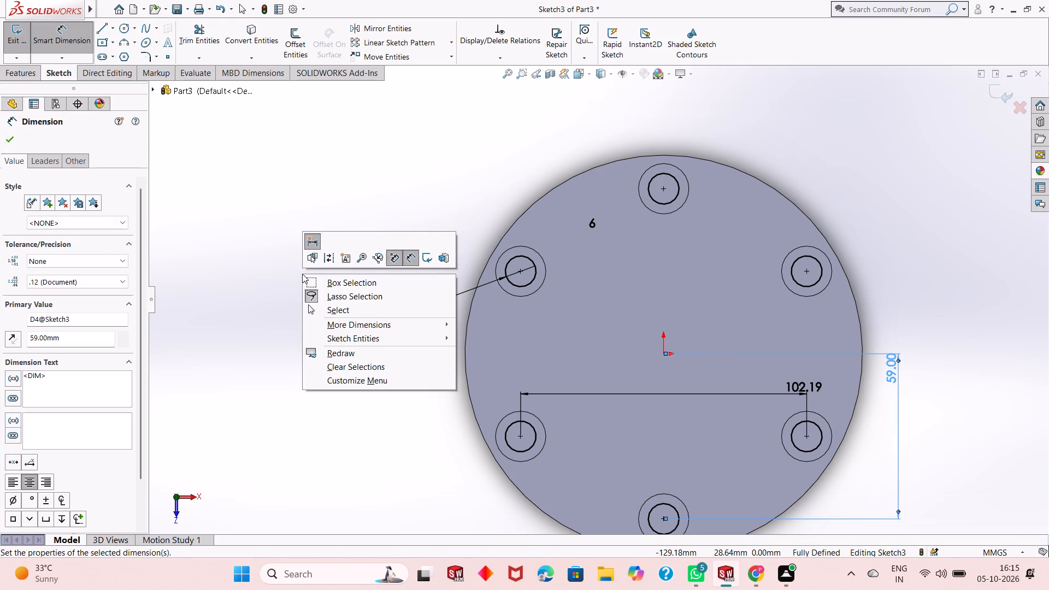
left_click(353, 304)
Cut-extrude the six 11 mm circles from the recess floors down through the disc, with a blind depth of 11 mm.
scroll(629, 357, "up", 2)
middle_click_drag(632, 357, 634, 326)
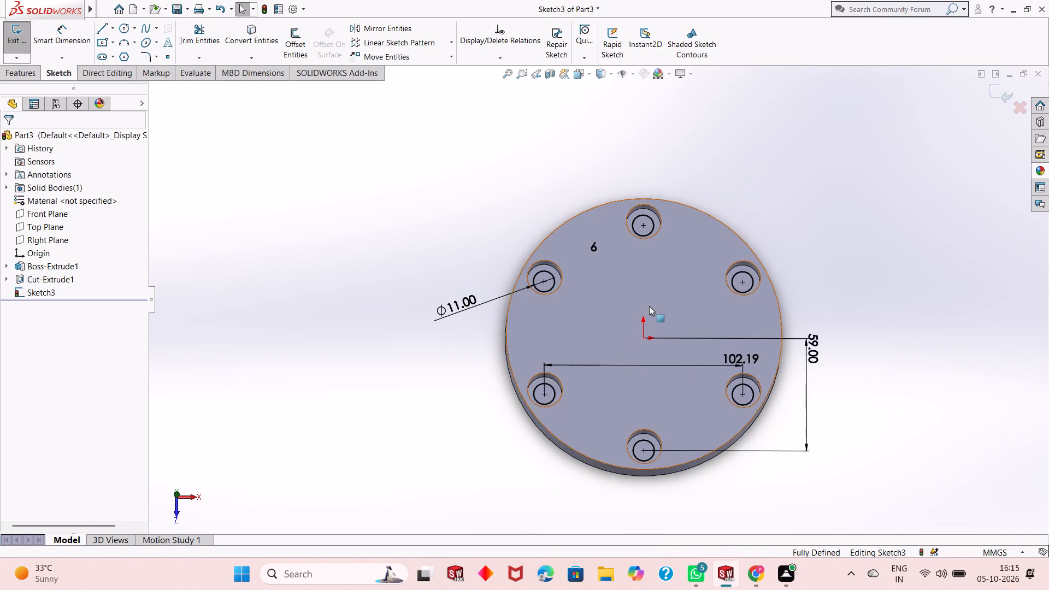
scroll(650, 305, "down", 3)
middle_click_drag(645, 406, 646, 355)
scroll(640, 364, "up", 2)
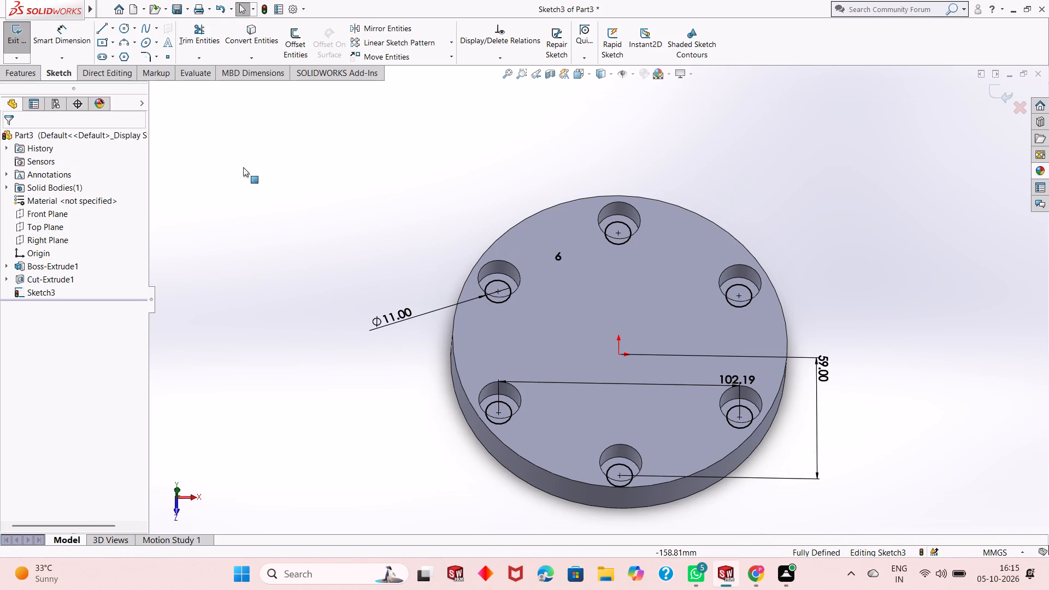
left_click(33, 73)
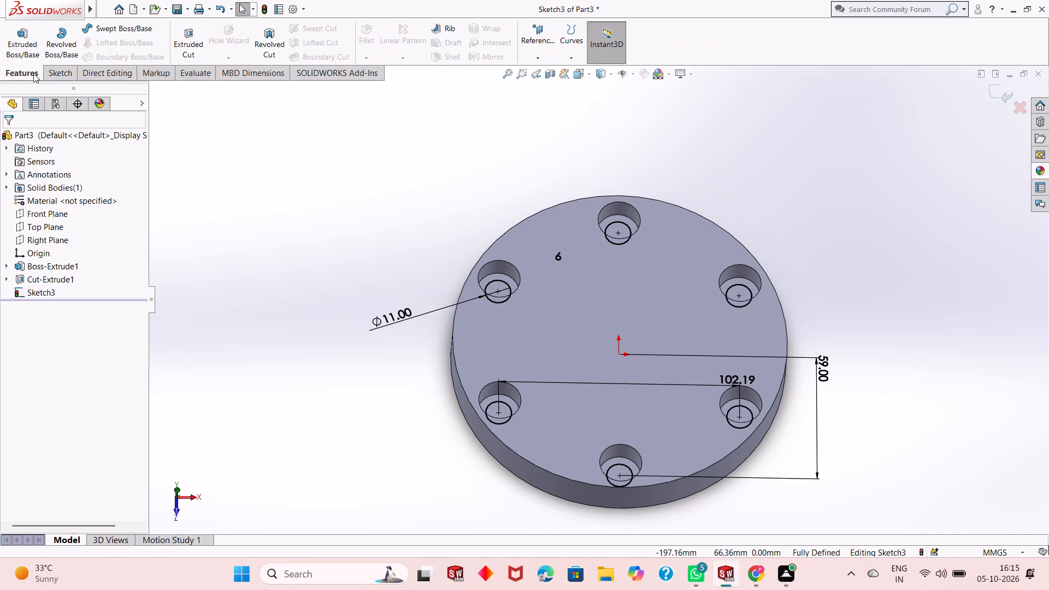
left_click(183, 31)
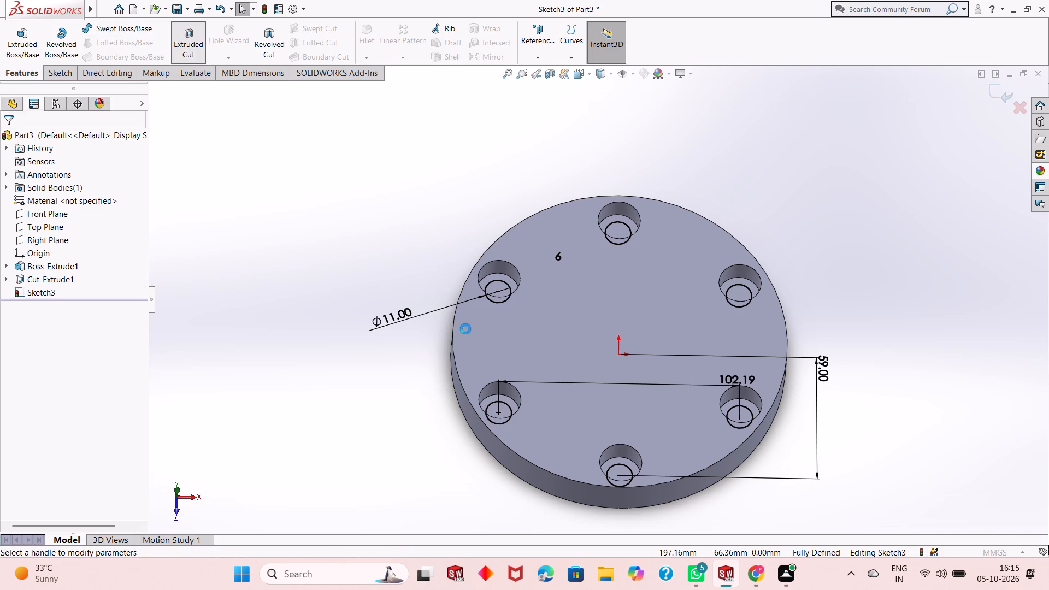
middle_click_drag(377, 381, 375, 221)
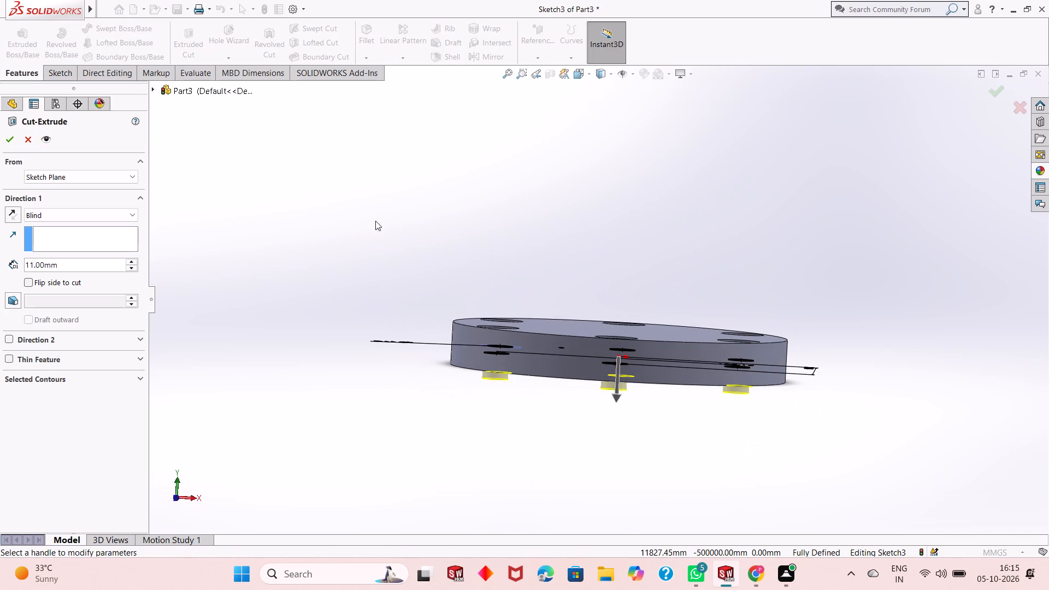
left_click(15, 138)
left_click(614, 305)
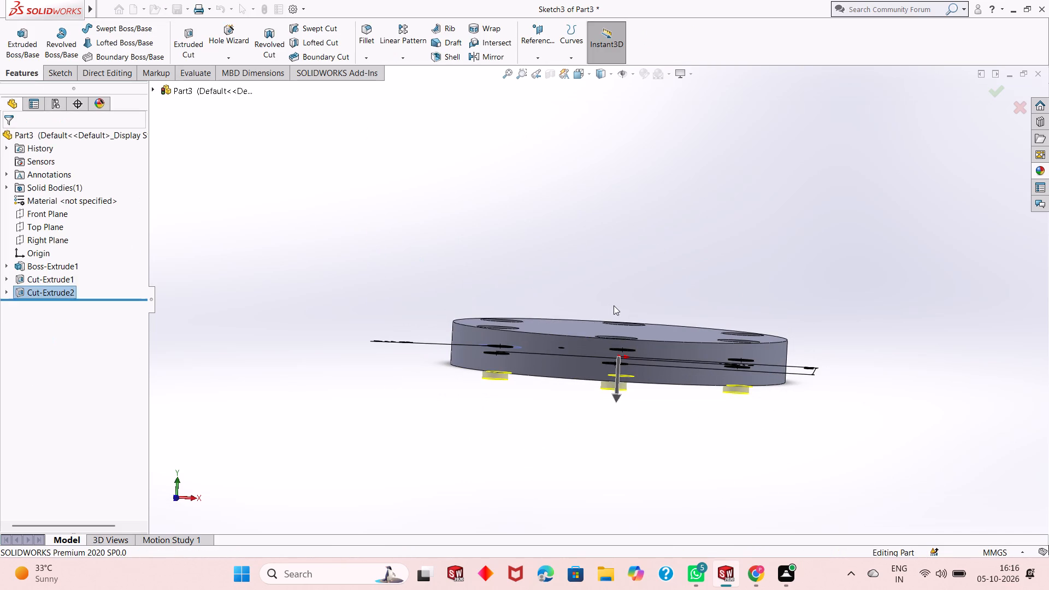
Examine the disc and its six counterbored holes from several viewing angles.
middle_click_drag(614, 305, 599, 498)
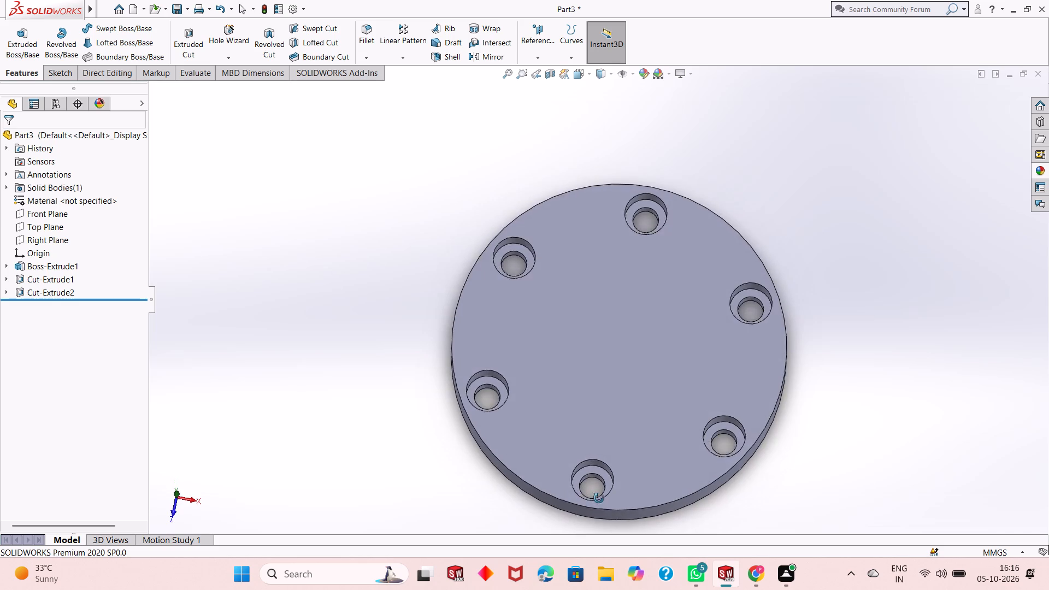
middle_click_drag(599, 498, 595, 395)
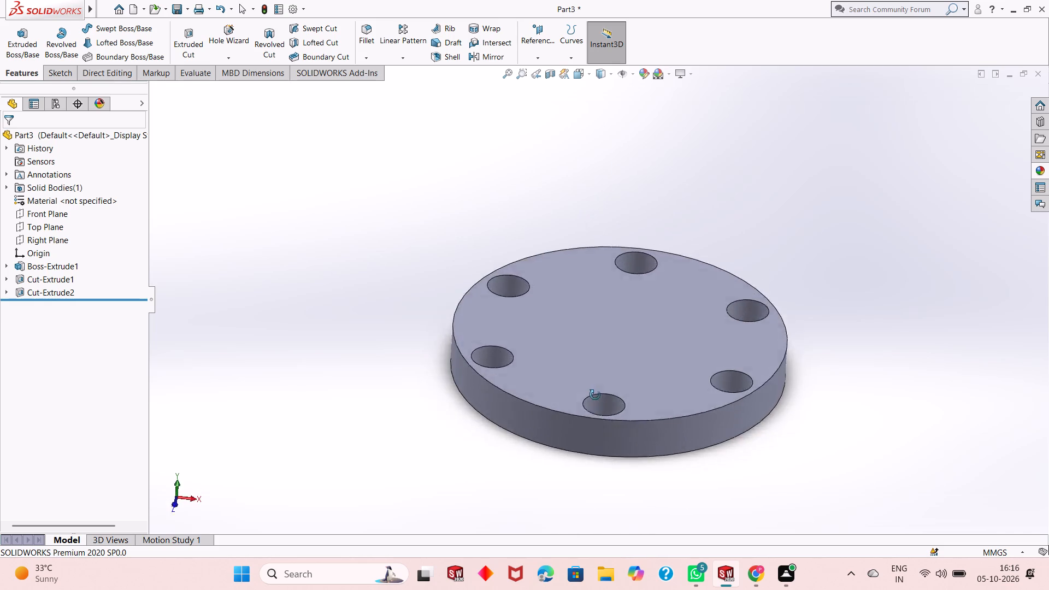
middle_click_drag(595, 395, 590, 456)
scroll(577, 323, "down", 2)
middle_click_drag(575, 322, 555, 363)
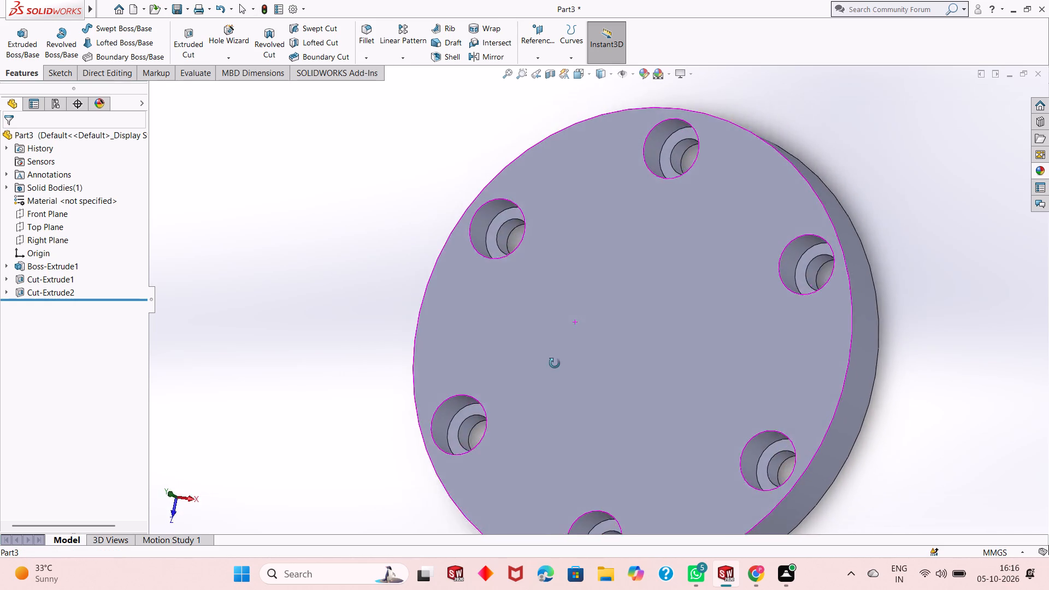
middle_click_drag(555, 363, 578, 375)
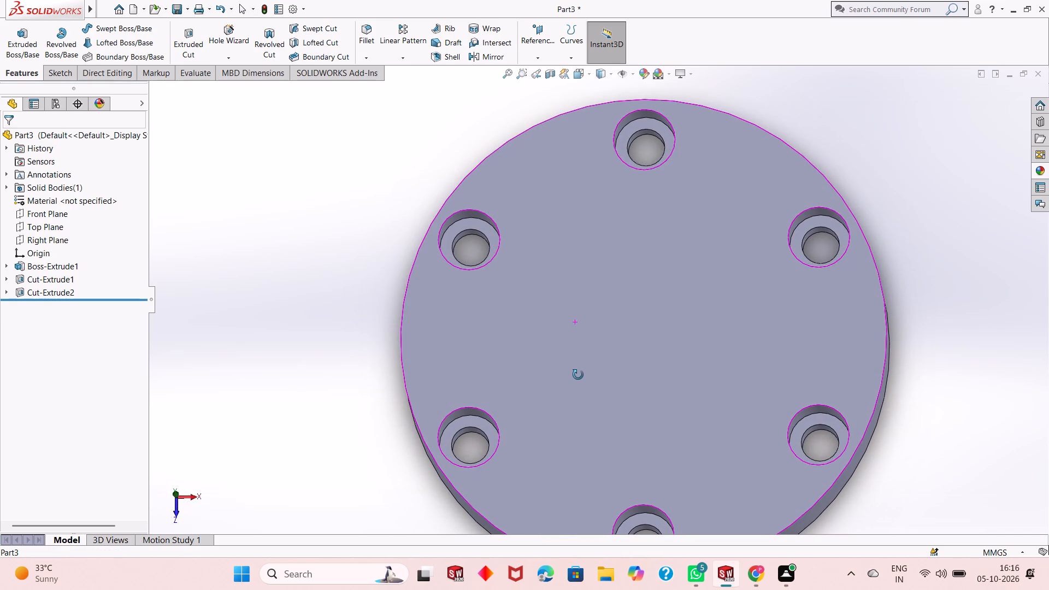
middle_click_drag(578, 375, 597, 351)
scroll(666, 302, "down", 3)
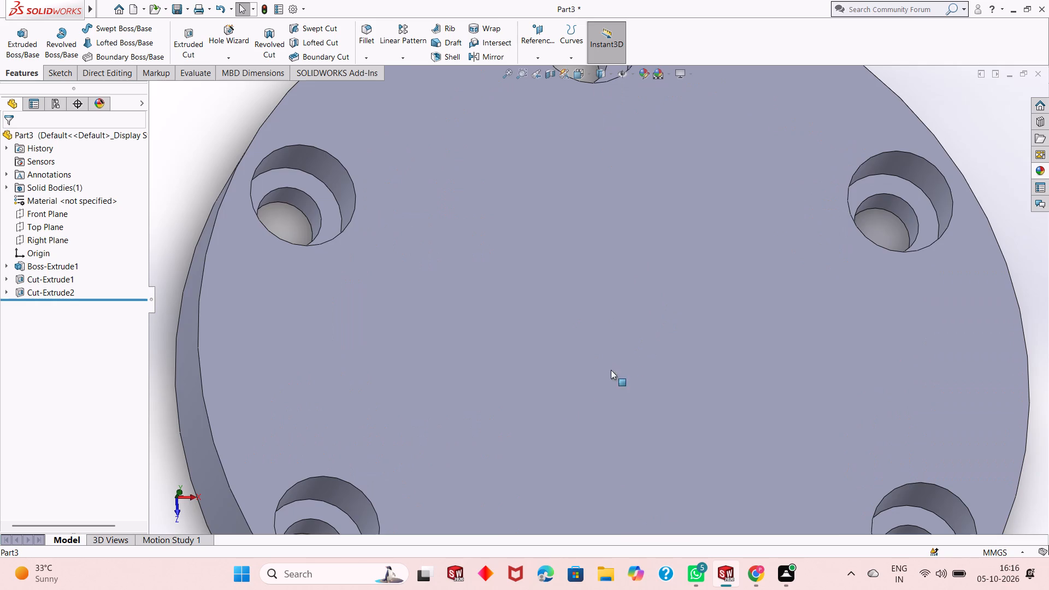
scroll(559, 413, "up", 4)
middle_click_drag(568, 396, 561, 355)
scroll(600, 316, "down", 2)
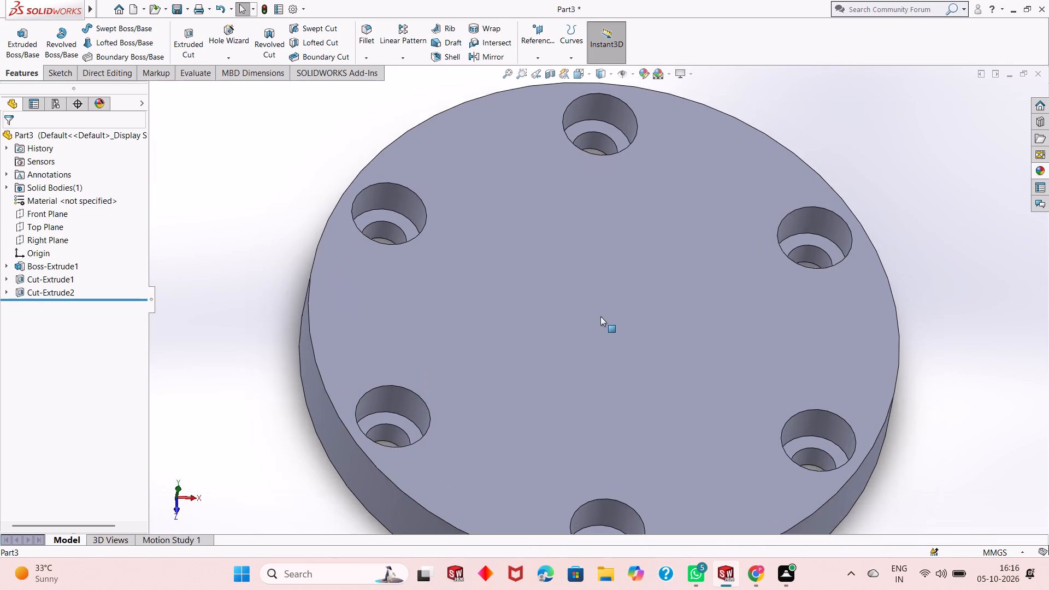
scroll(600, 316, "up", 2)
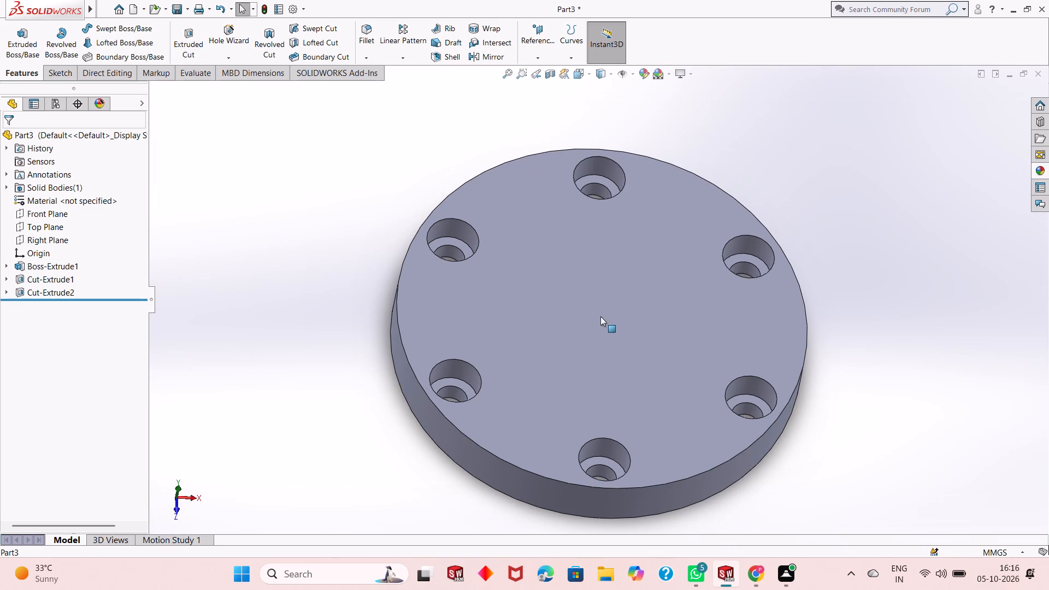
middle_click_drag(601, 316, 608, 282)
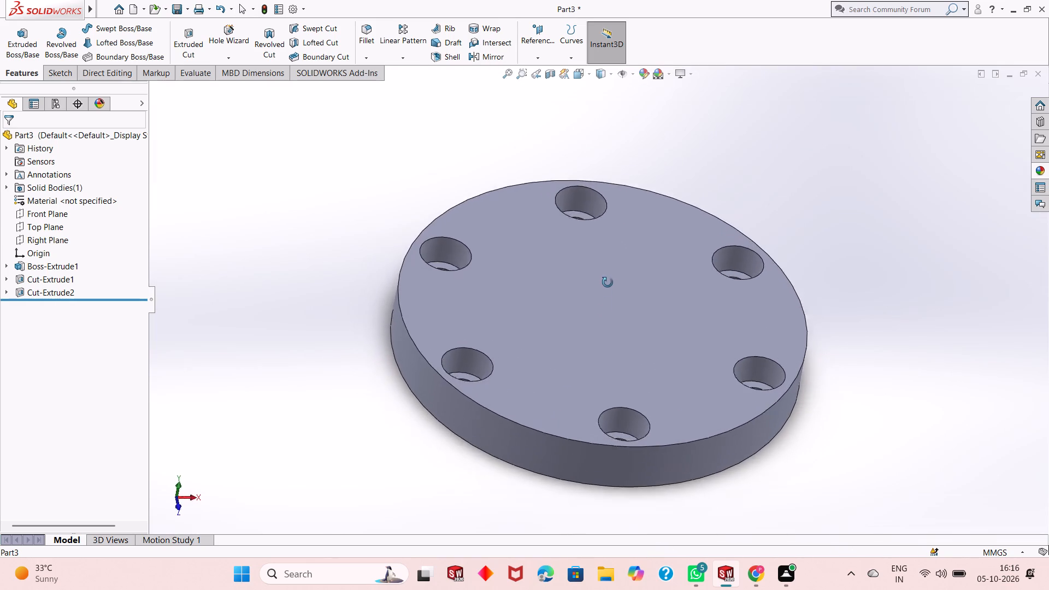
middle_click_drag(608, 282, 603, 346)
scroll(603, 347, "down", 2)
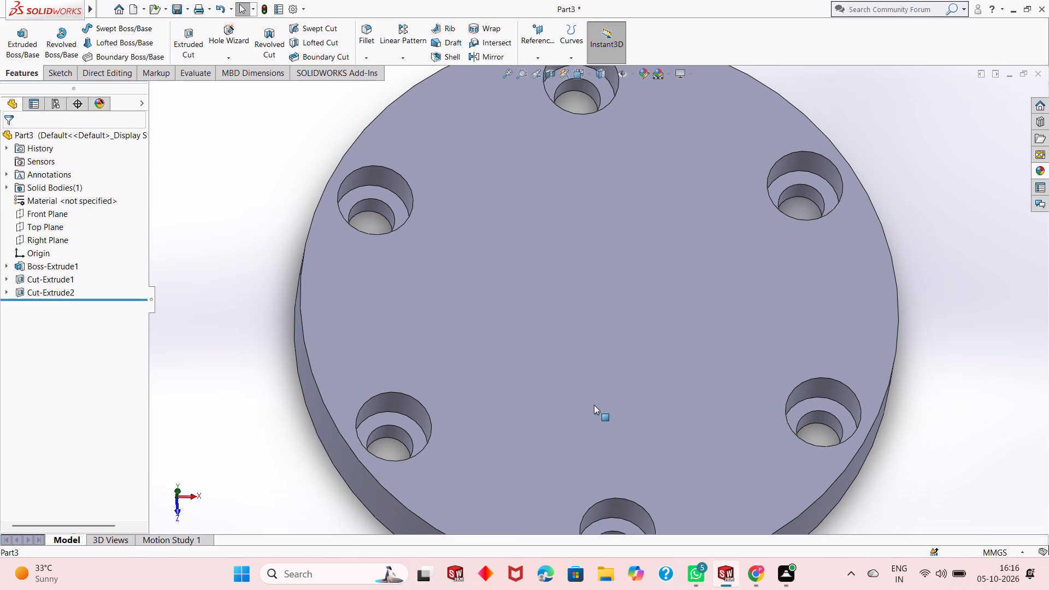
middle_click_drag(600, 400, 593, 351)
scroll(593, 351, "up", 1)
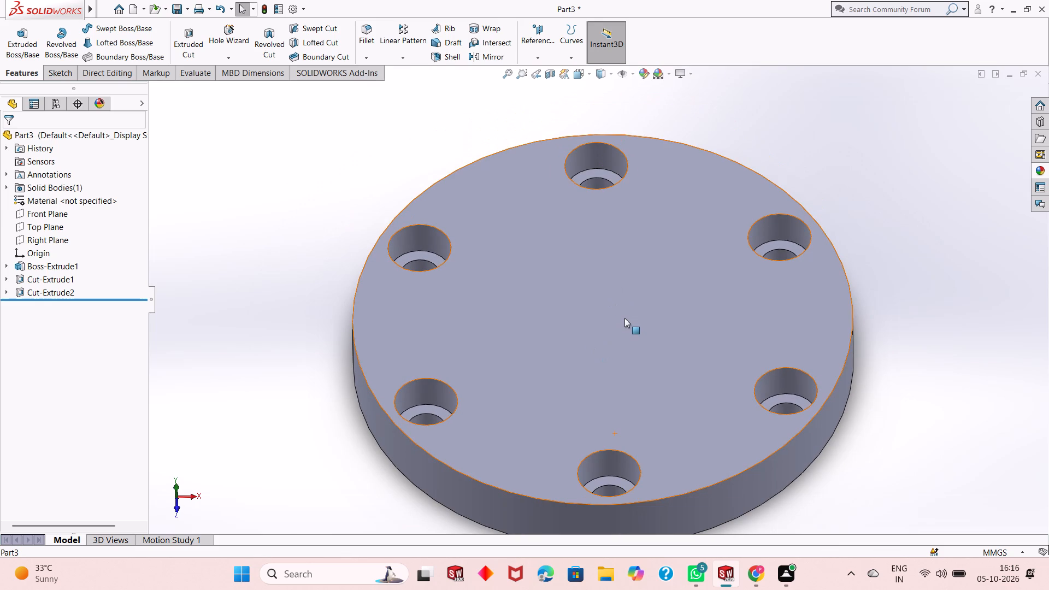
scroll(631, 313, "down", 1)
scroll(624, 327, "up", 2)
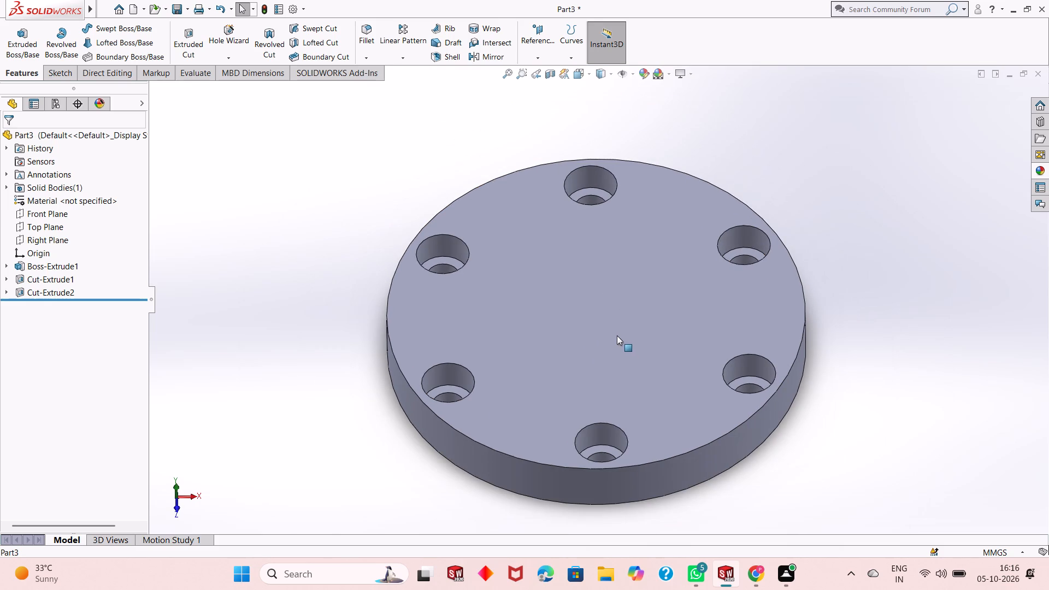
middle_click_drag(617, 335, 619, 357)
middle_click_drag(603, 337, 603, 349)
middle_click(612, 332)
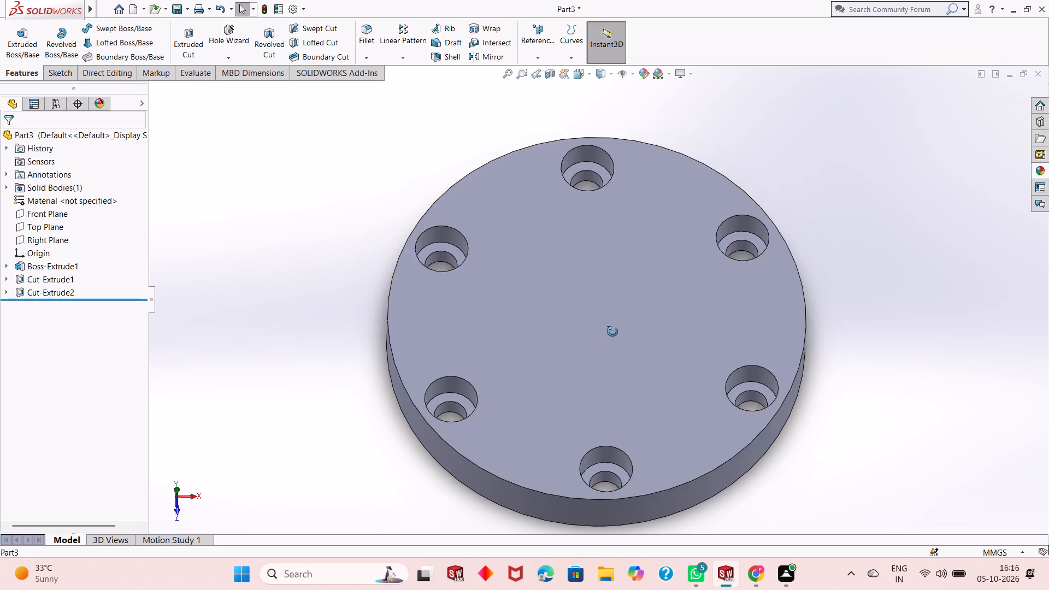
middle_click_drag(612, 332, 613, 356)
scroll(614, 355, "down", 1)
Start a new sketch on the disc's top face, viewed normal to the face.
left_click(614, 355)
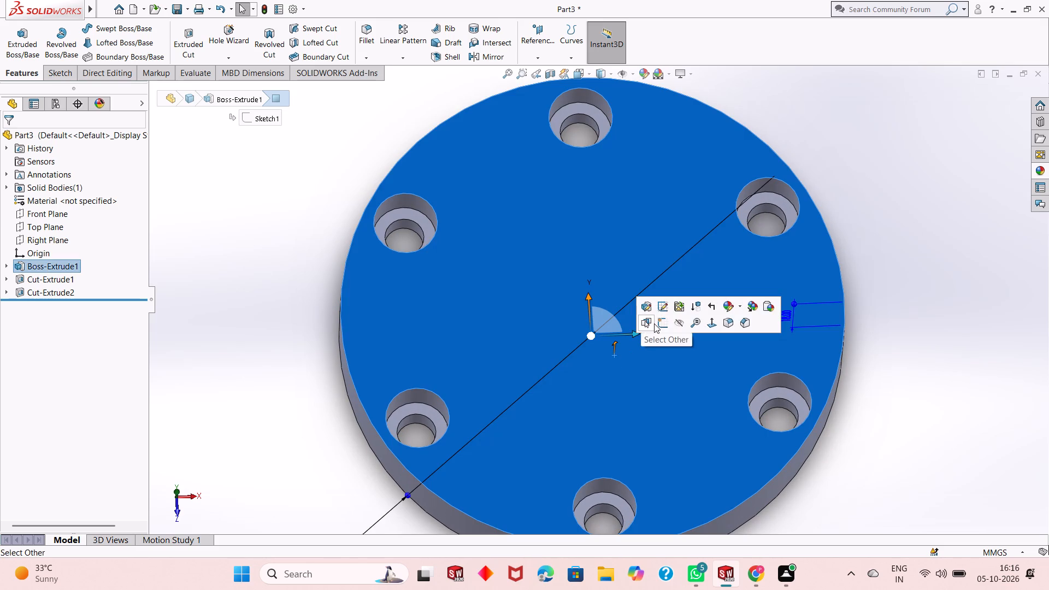
left_click(658, 324)
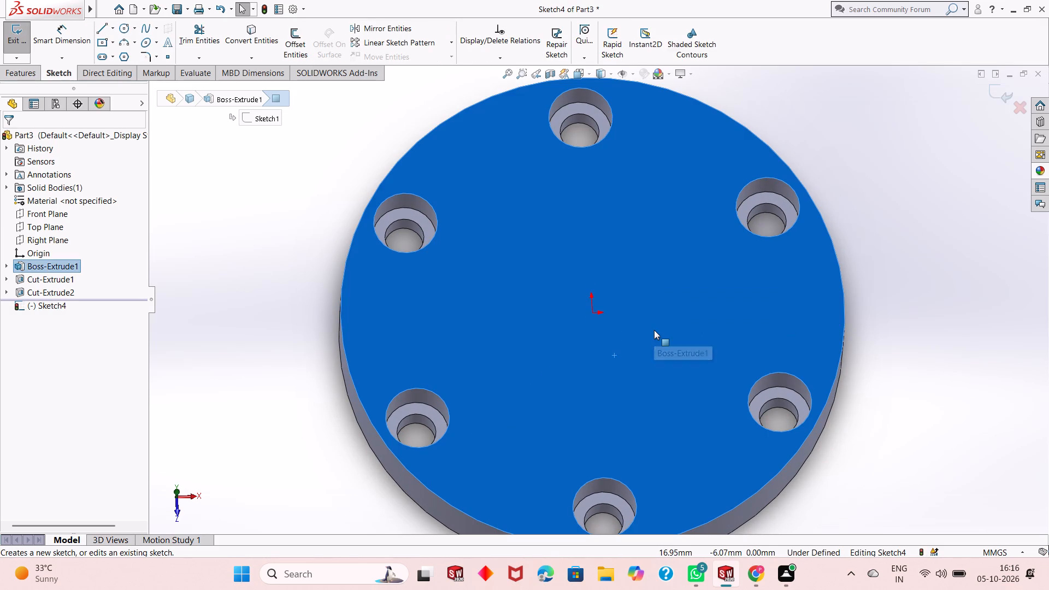
key("8")
key("Escape")
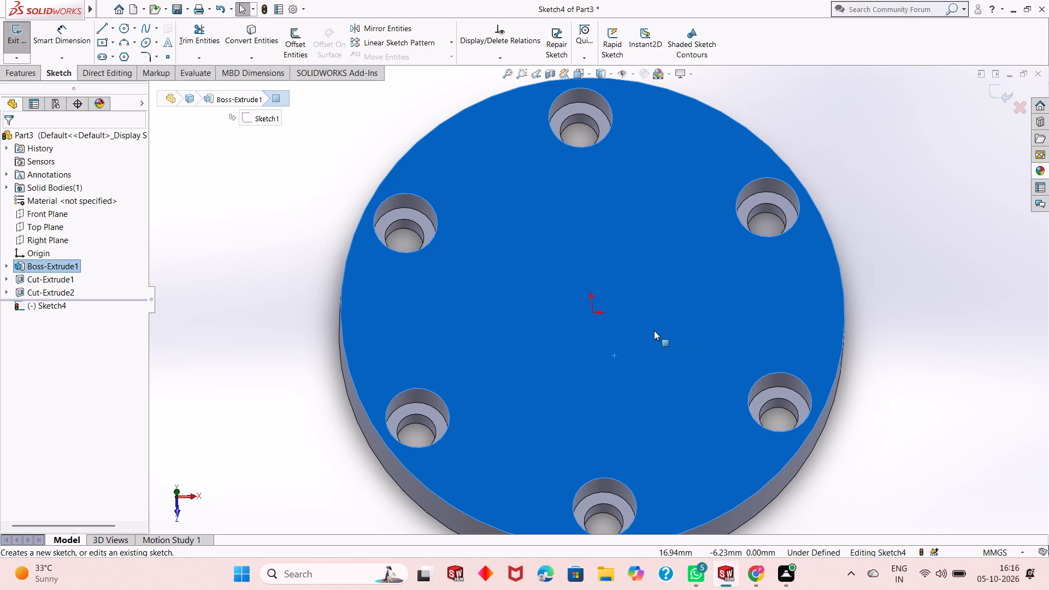
key("ctrl+8")
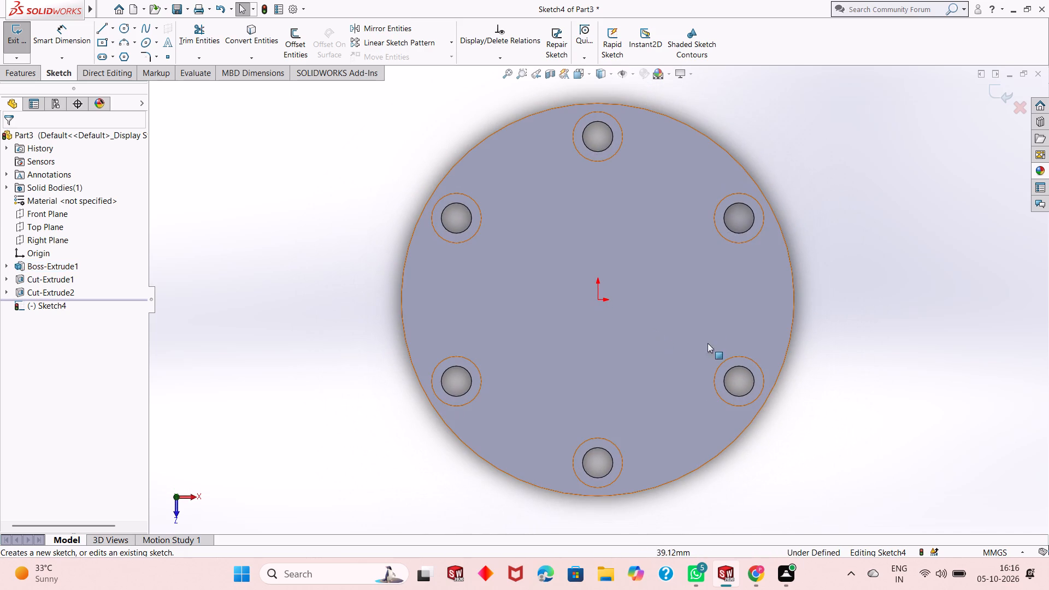
Sketch a circle with a radius of about 41 mm centred on the origin.
scroll(644, 356, "up", 1)
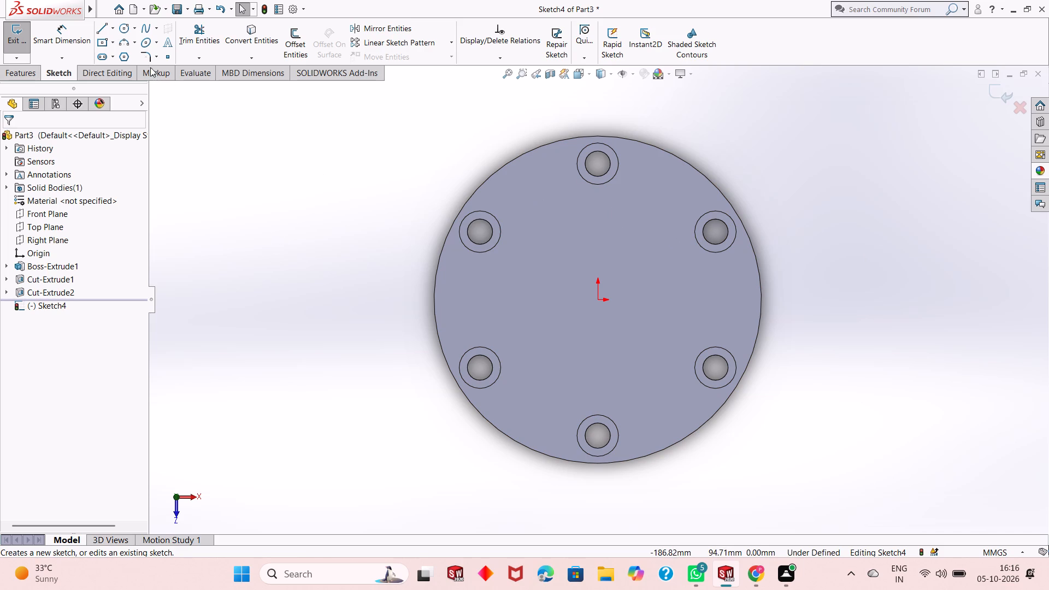
left_click(129, 33)
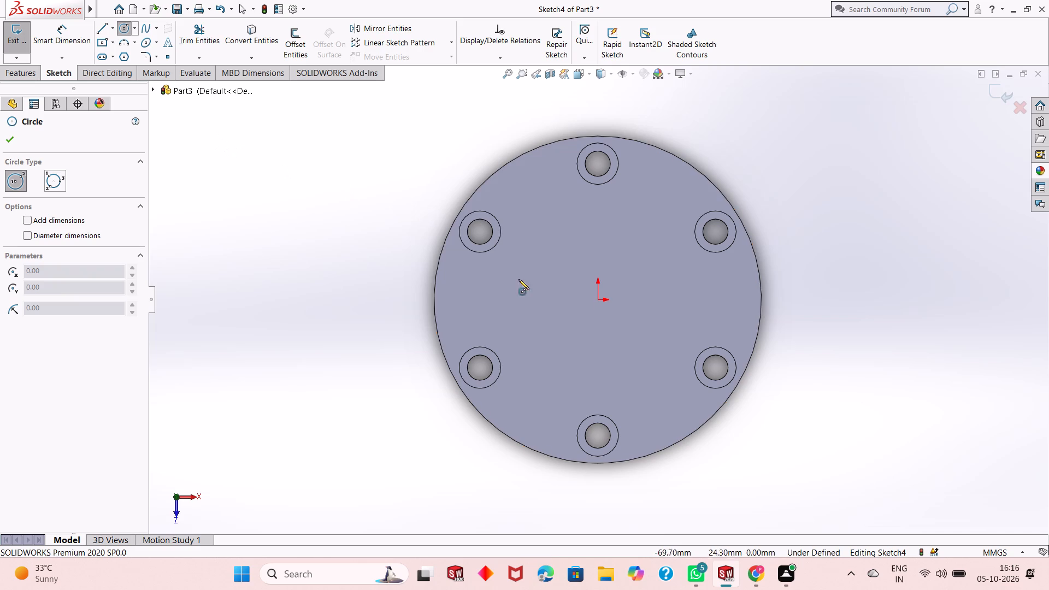
left_click(599, 302)
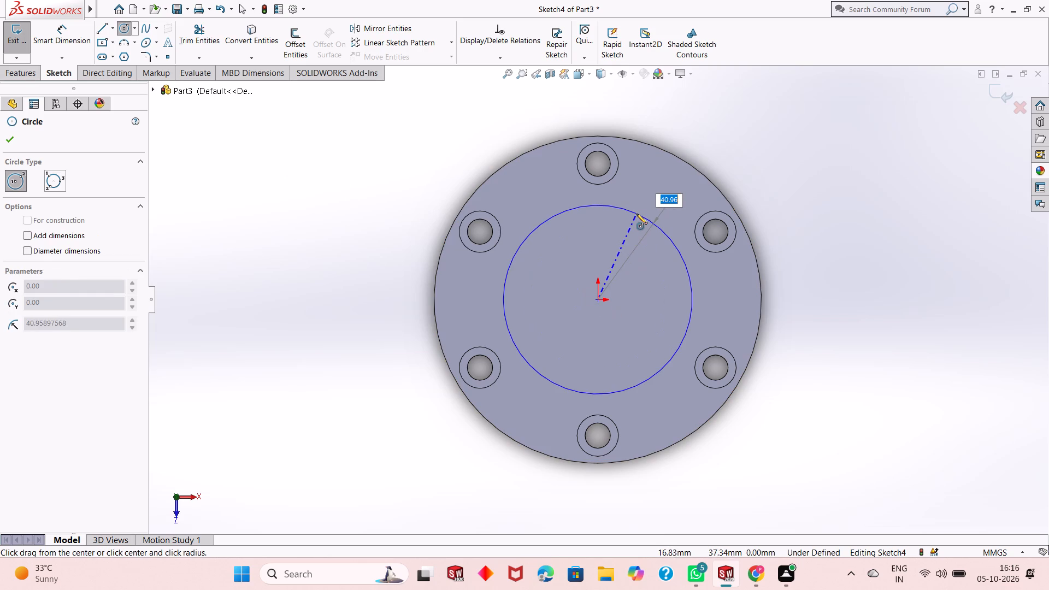
left_click(637, 214)
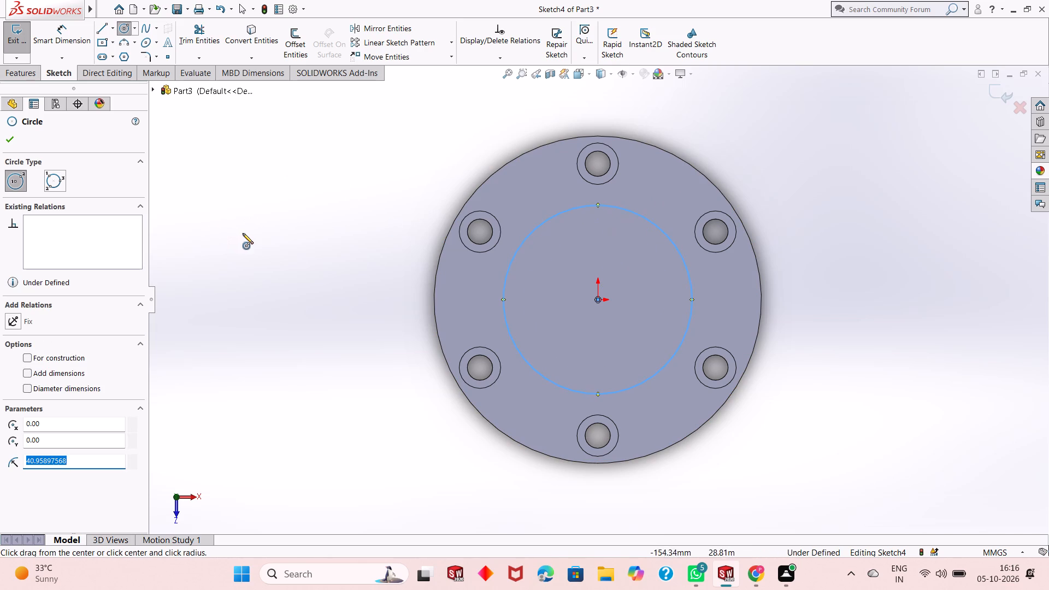
Dimension the sketched circle's diameter as 47.5+47.5, giving 95 mm.
right_click(243, 233)
left_click(263, 247)
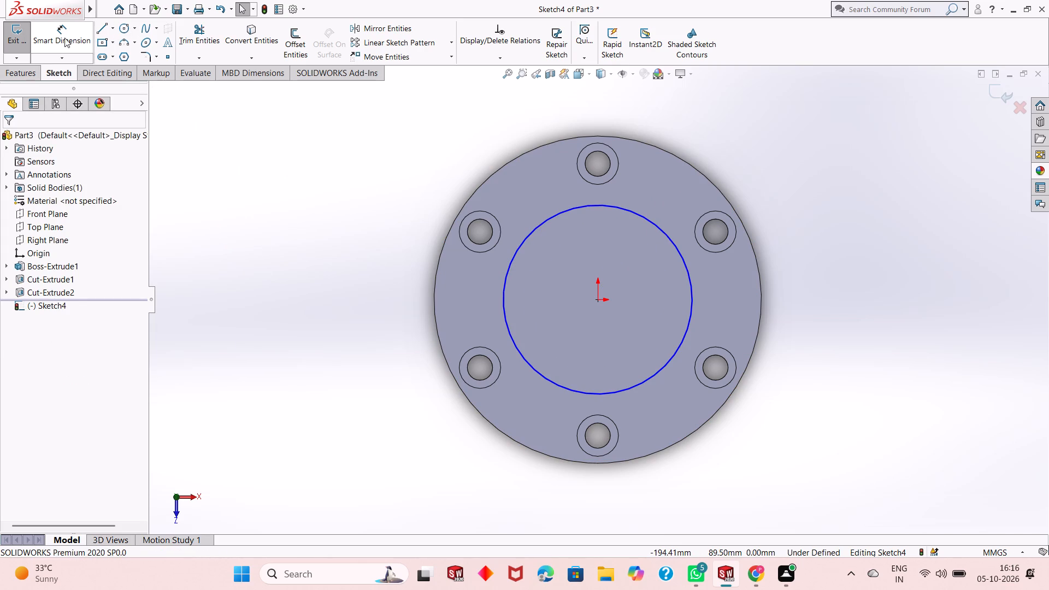
left_click(46, 38)
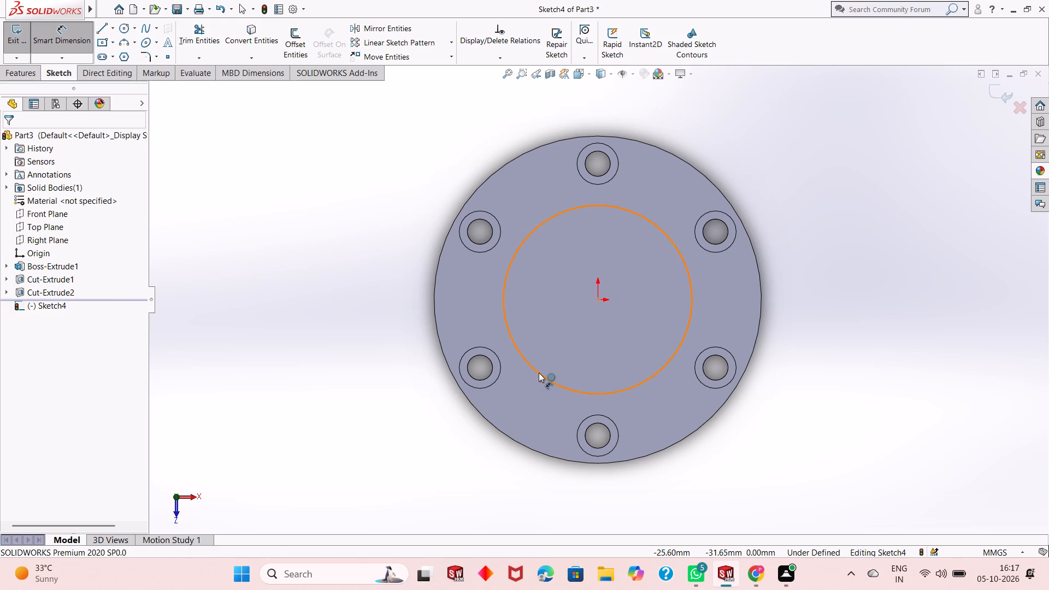
left_click(539, 373)
left_click(427, 451)
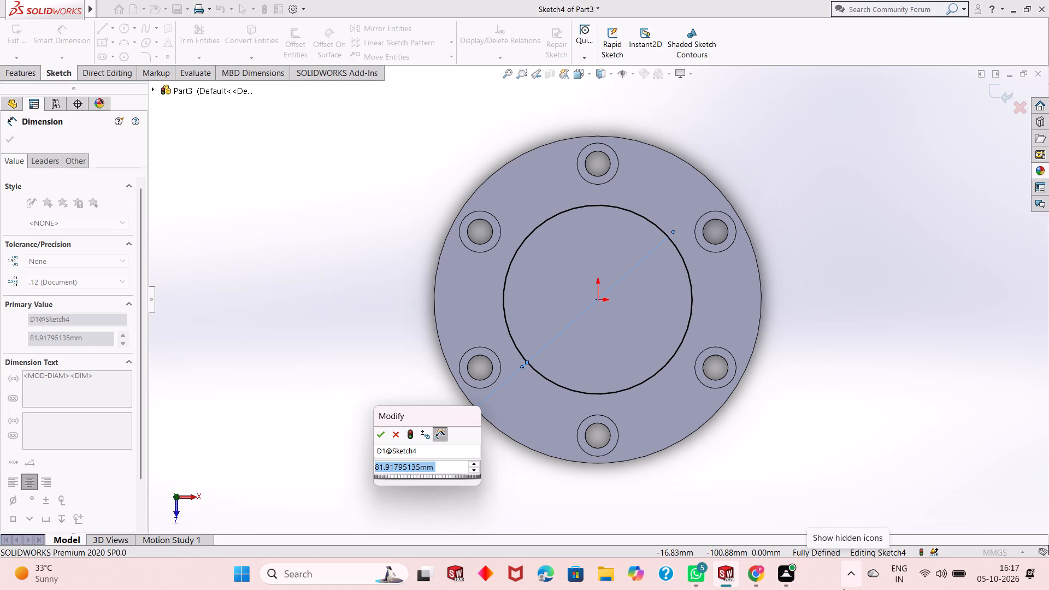
type("47.5+")
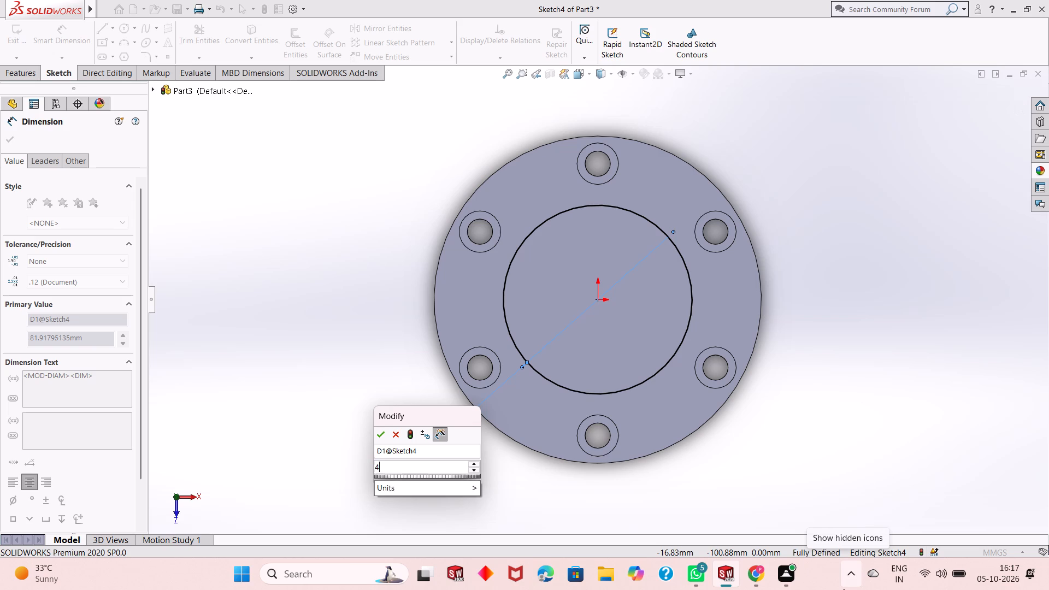
type("44.")
key("BackSpace")
key("BackSpace")
type("7.5")
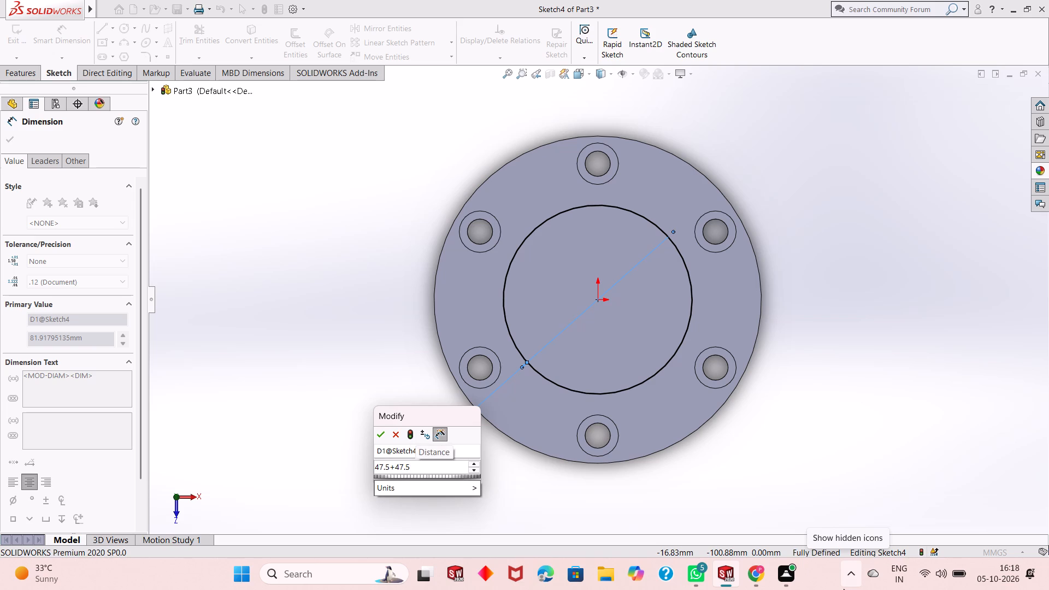
key("Return")
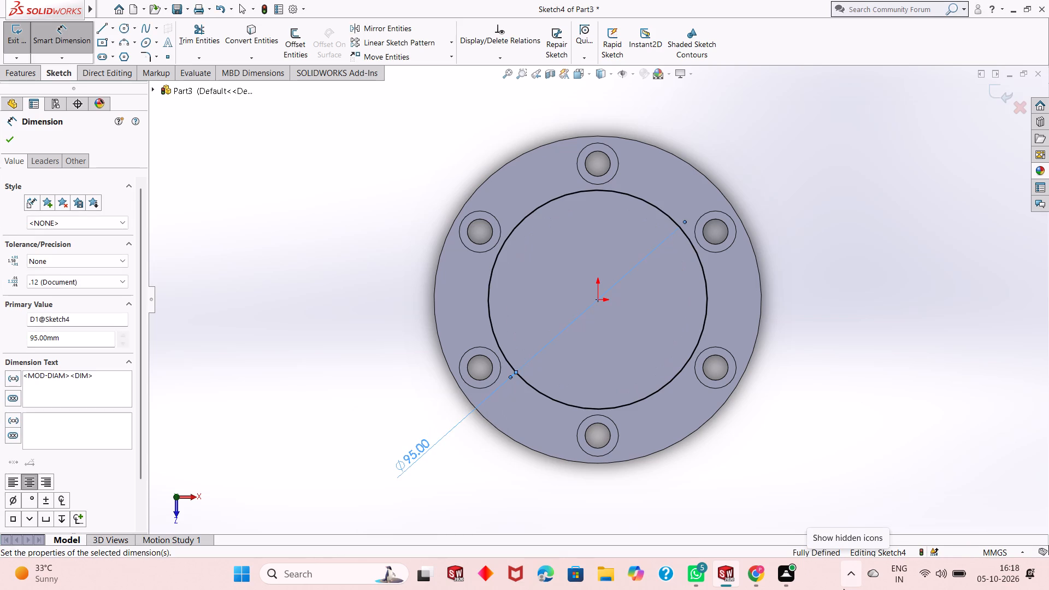
right_click(282, 282)
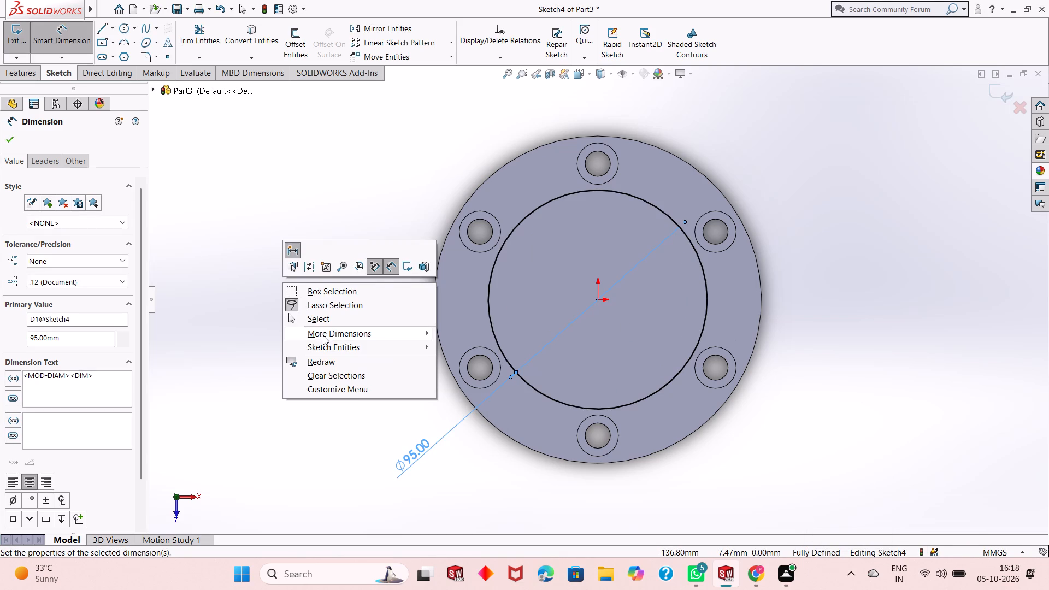
left_click(327, 322)
Sketch two corner rectangles about 25 mm tall across the disc's outer edge and the 95 mm circle, one on each side along X.
middle_click_drag(598, 333, 610, 248)
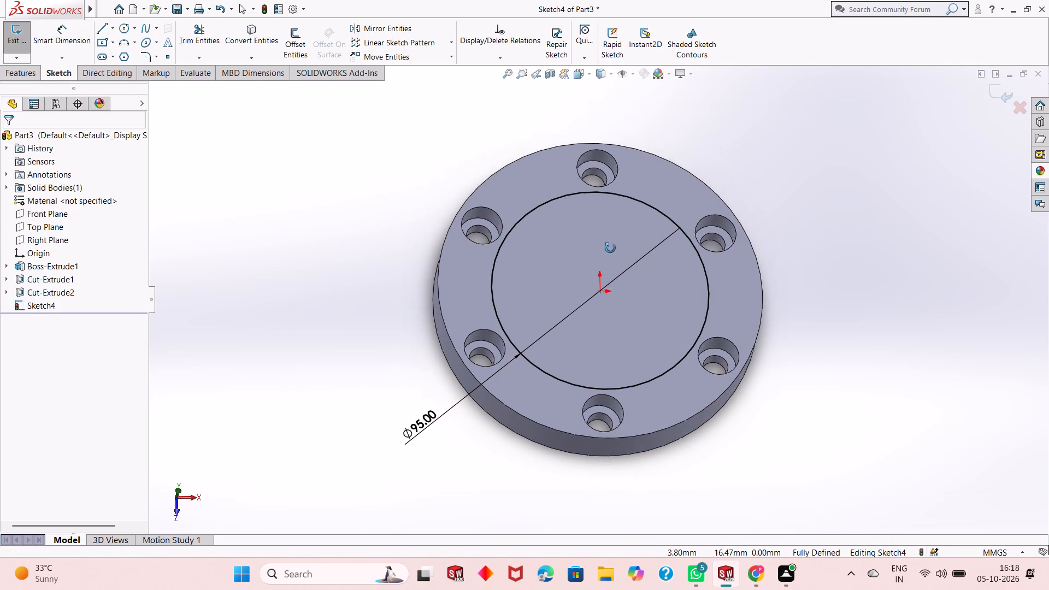
middle_click_drag(610, 248, 611, 282)
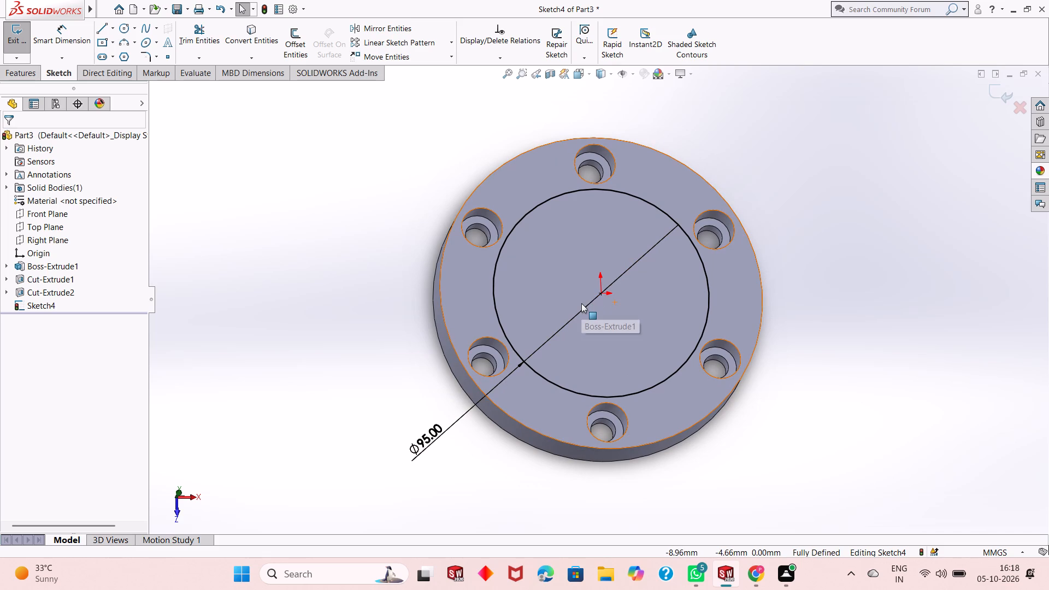
key("ctrl+8")
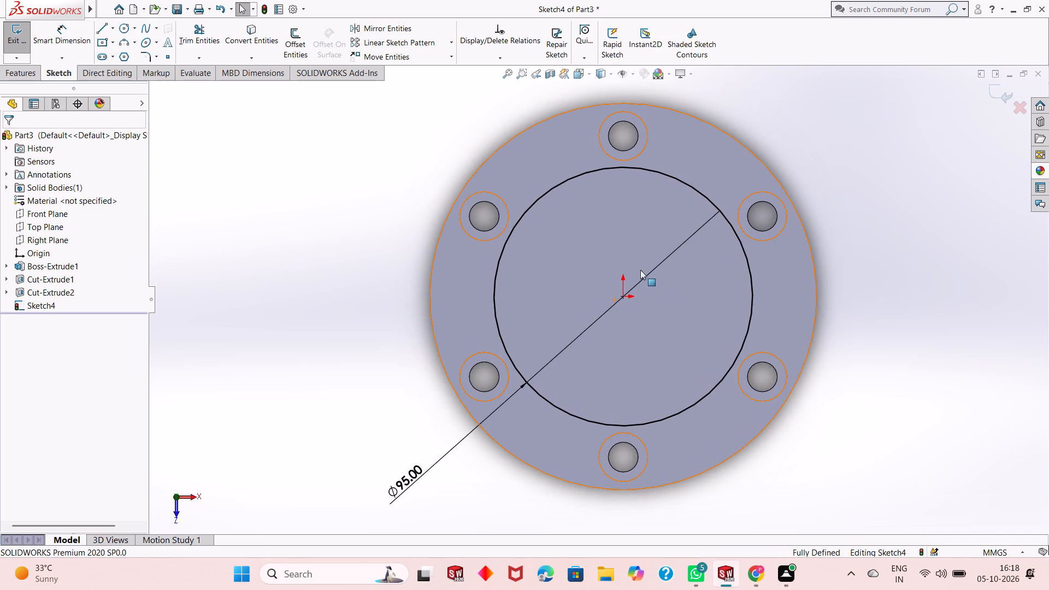
scroll(623, 322, "up", 1)
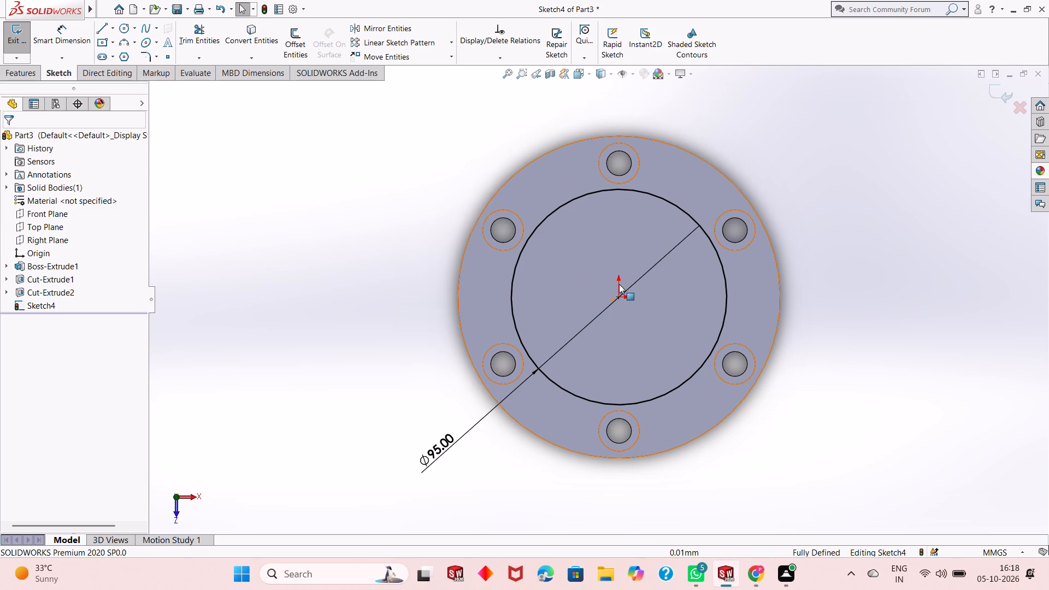
left_click(115, 44)
left_click(117, 62)
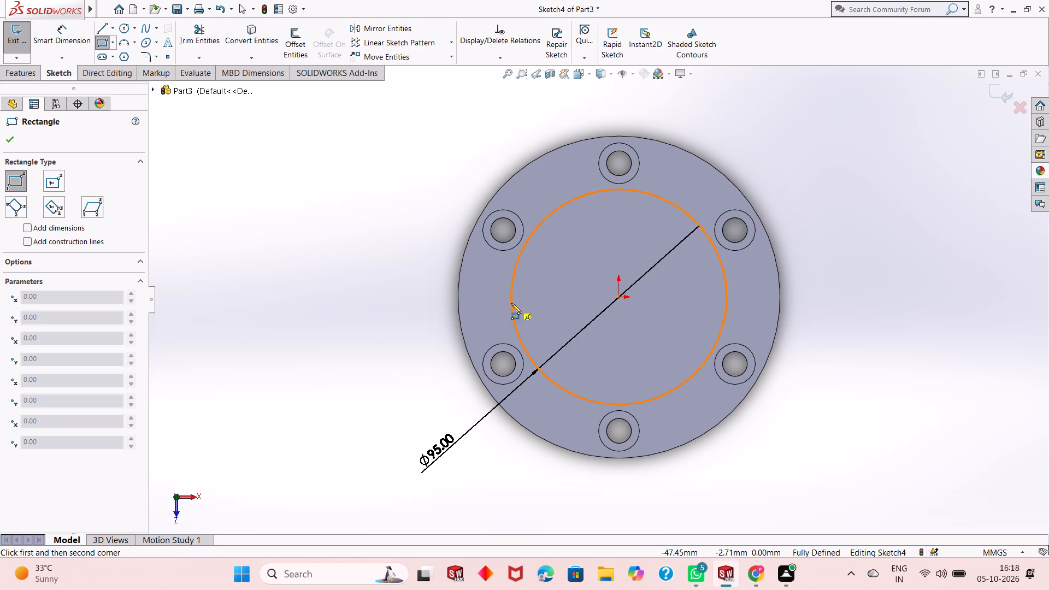
left_click(450, 273)
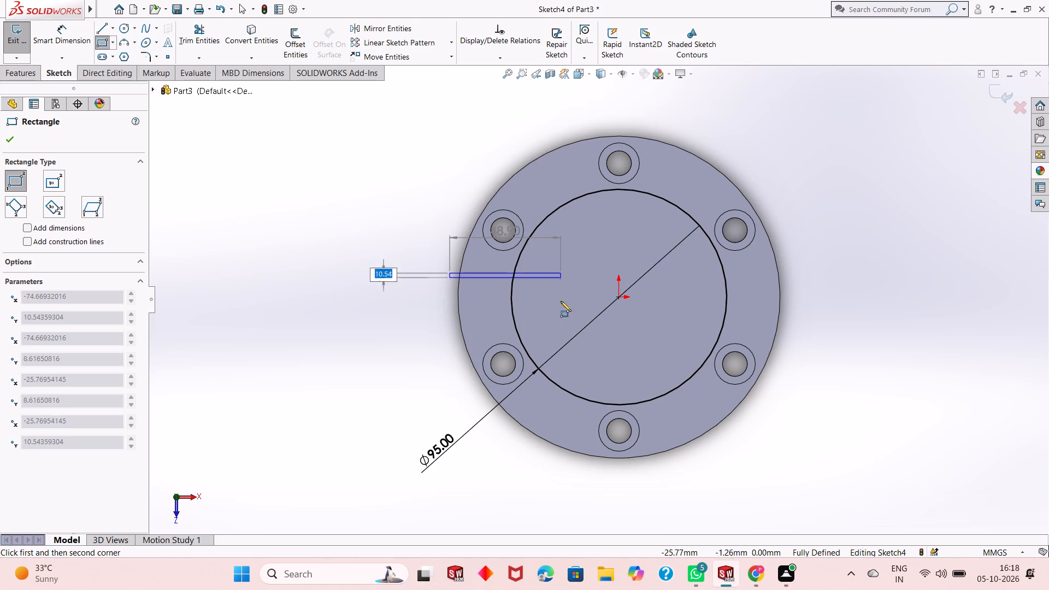
left_click(533, 329)
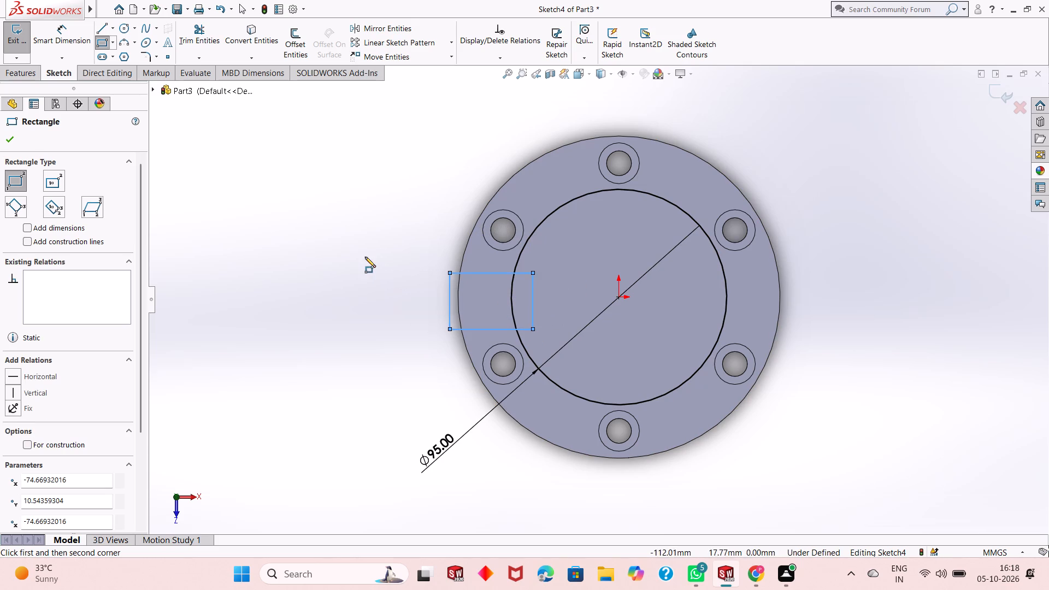
left_click(709, 271)
left_click(794, 330)
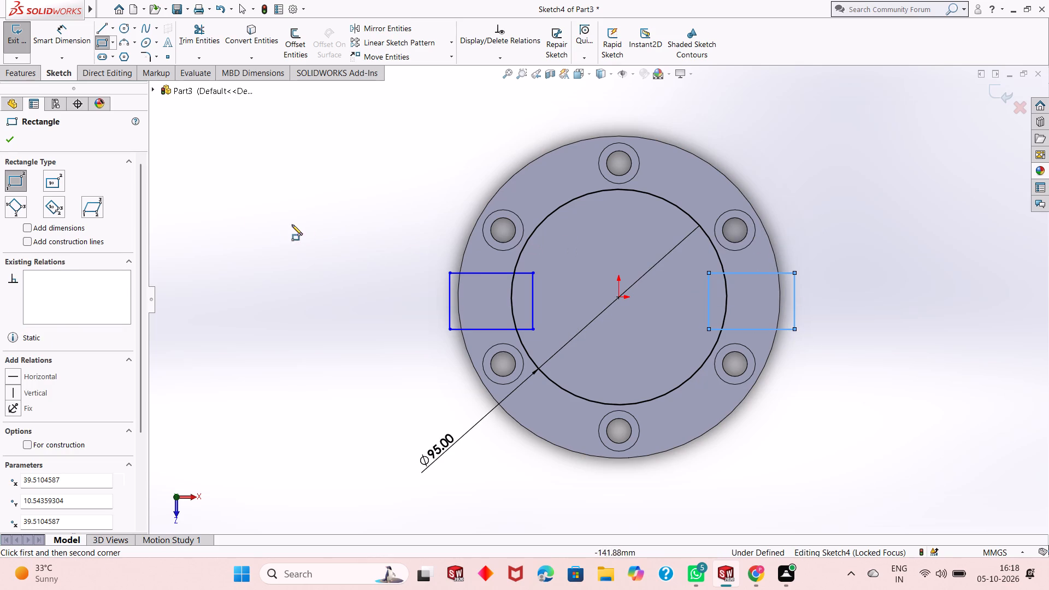
right_click(236, 223)
left_click(248, 226)
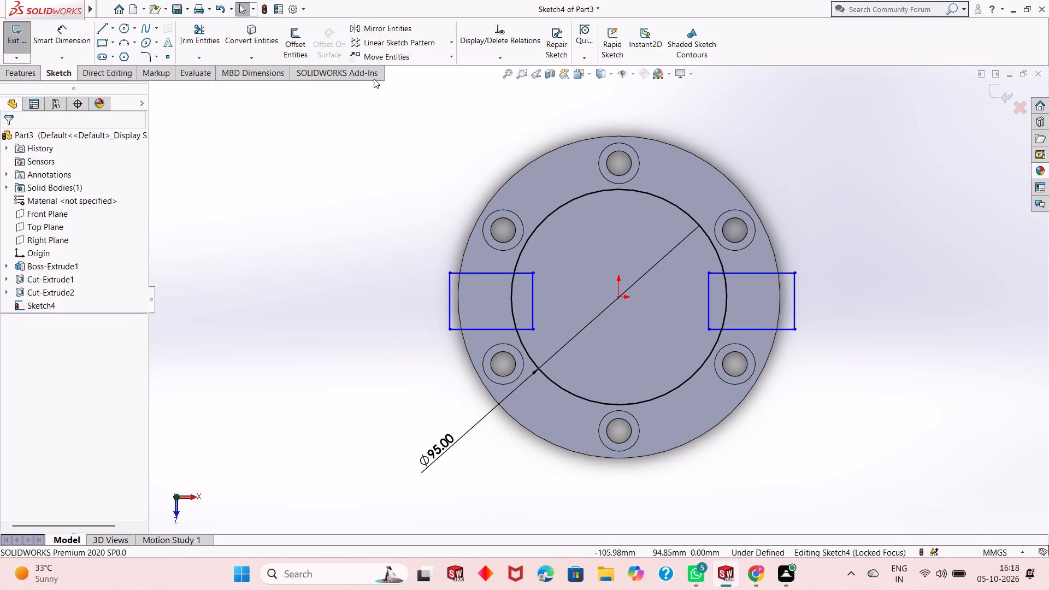
Dimension the height of the rectangle on the negative X side as 40 mm.
left_click(70, 36)
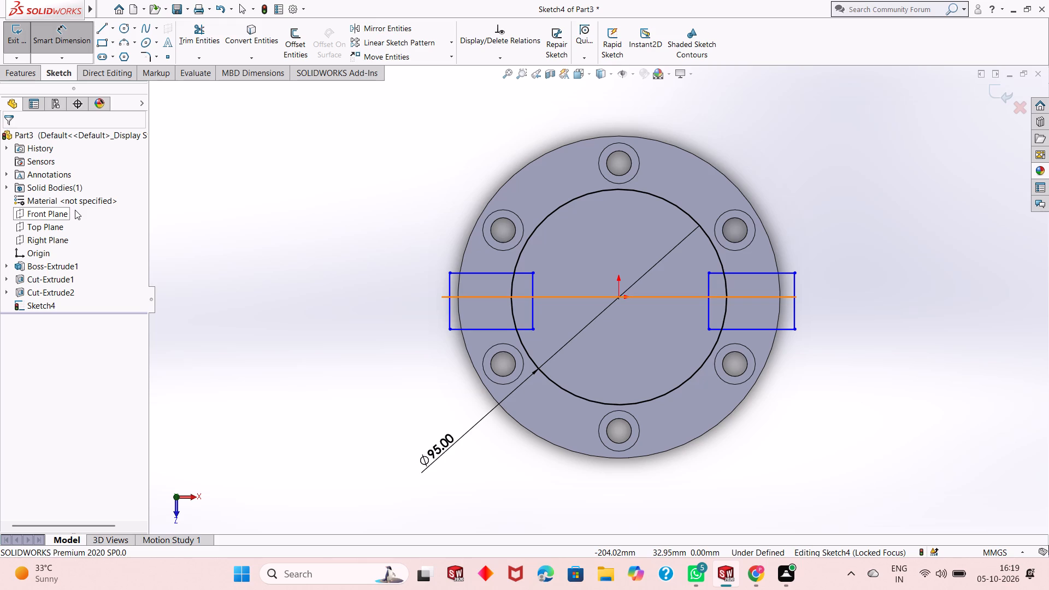
scroll(587, 323, "up", 1)
scroll(815, 309, "down", 1)
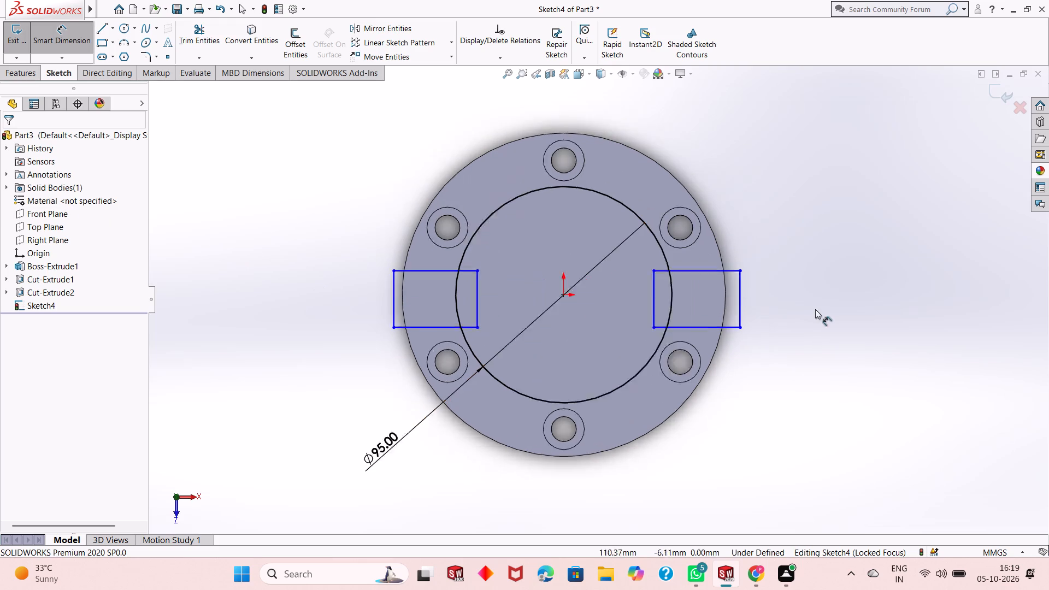
scroll(815, 309, "down", 1)
scroll(555, 324, "up", 2)
scroll(526, 274, "down", 2)
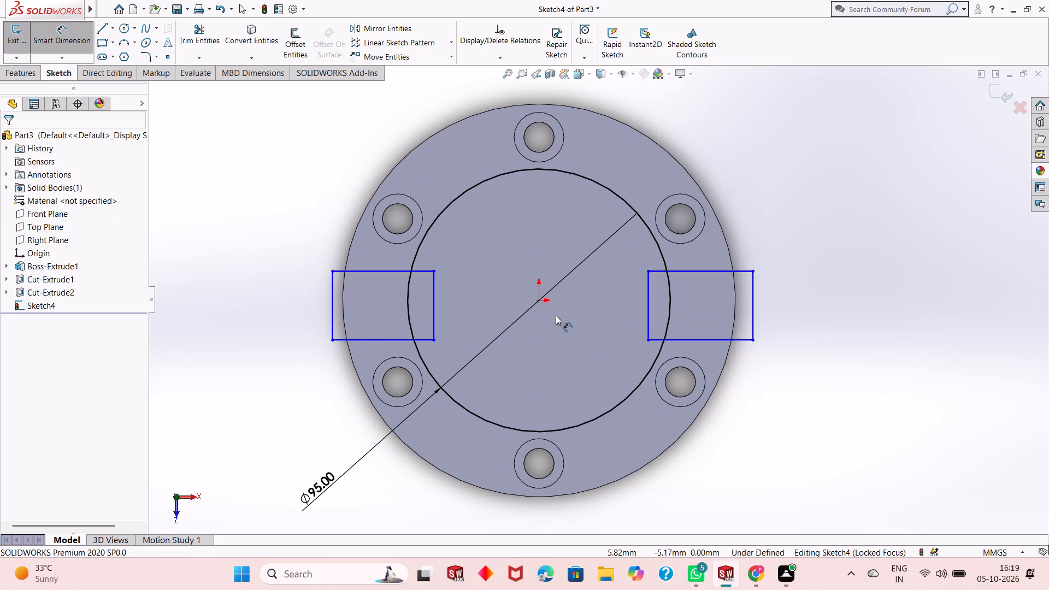
scroll(556, 319, "down", 1)
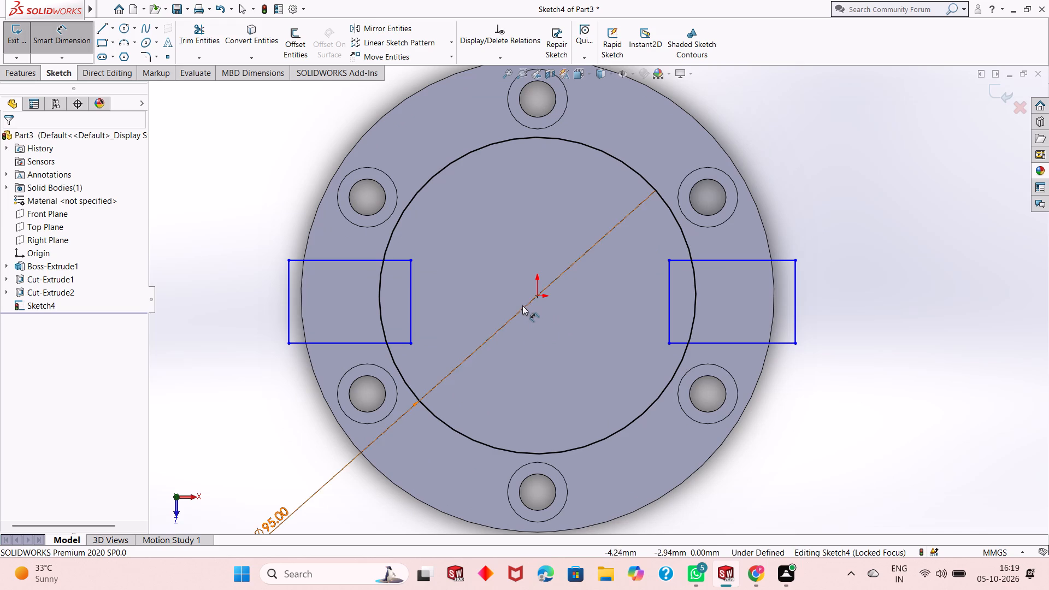
scroll(546, 302, "down", 1)
scroll(508, 349, "up", 1)
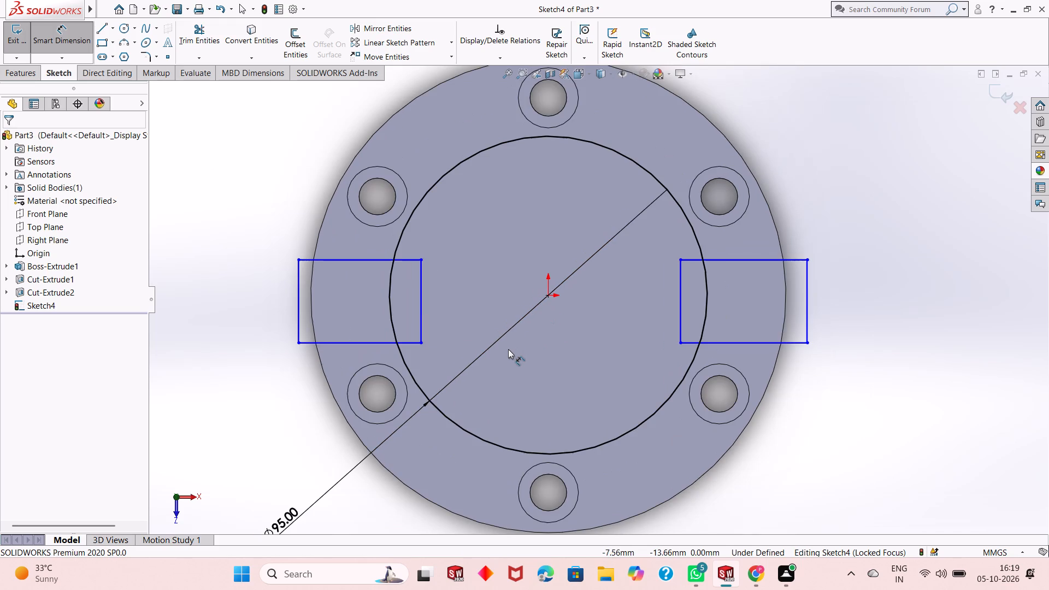
scroll(408, 303, "down", 2)
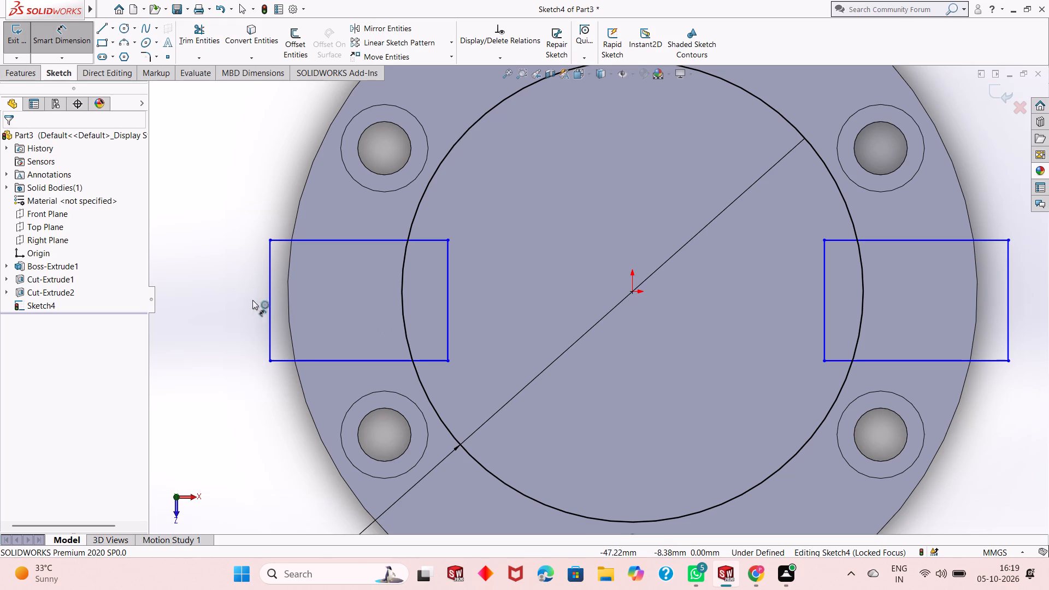
left_click(269, 326)
left_click(221, 370)
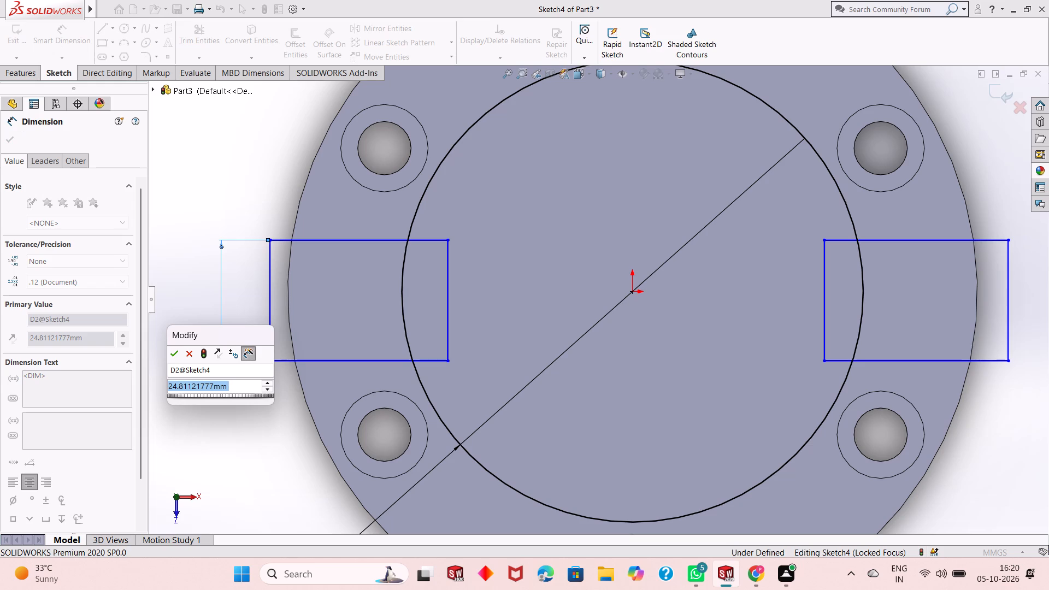
type("40")
key("Return")
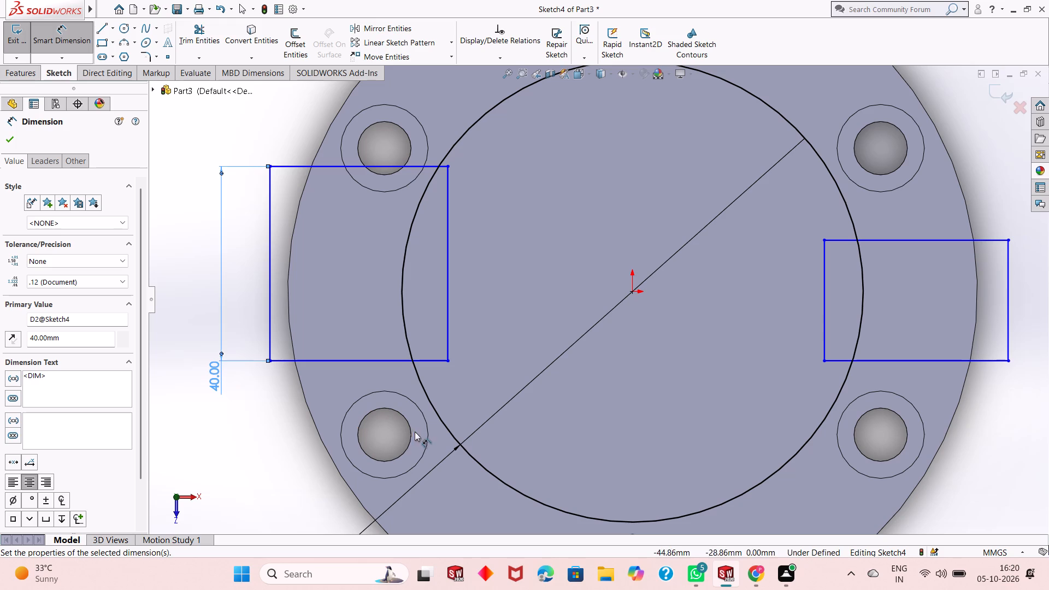
Dimension the vertical distance from that rectangle's upper outer corner to the origin as 20 mm.
left_click(273, 166)
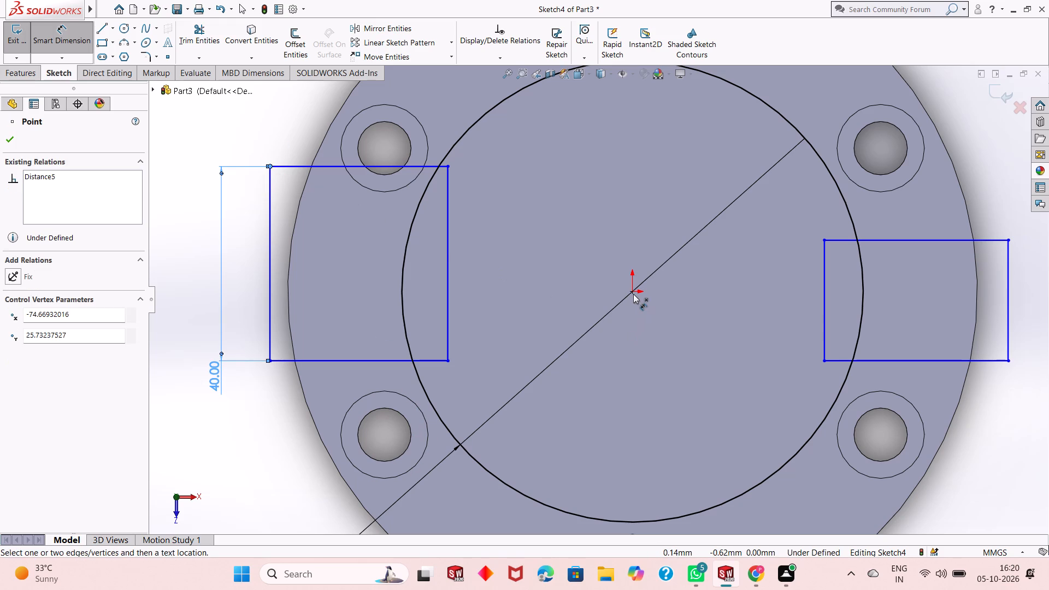
left_click(633, 294)
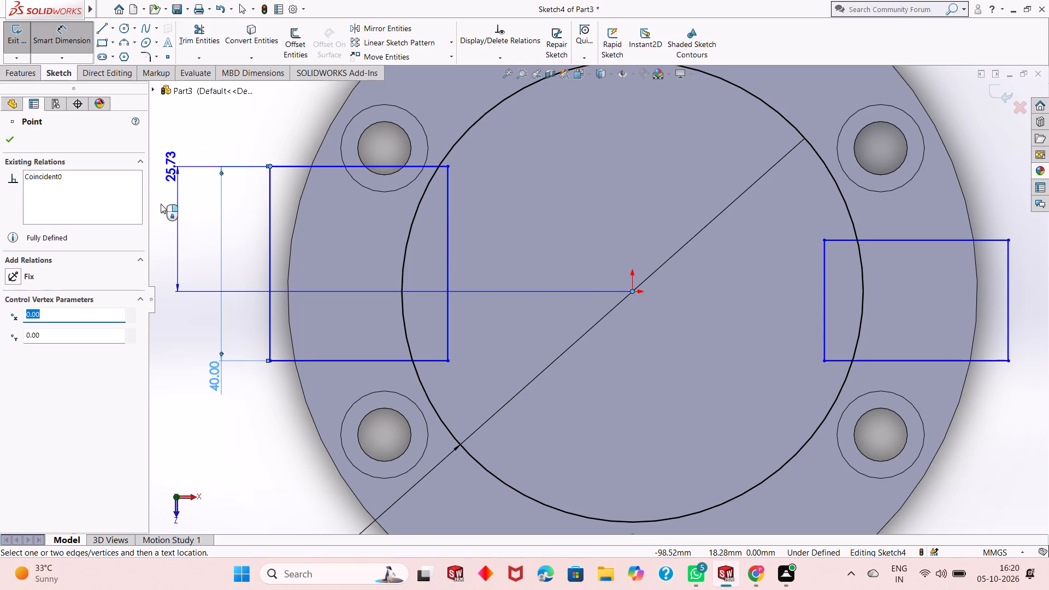
left_click(198, 223)
type("20")
key("Return")
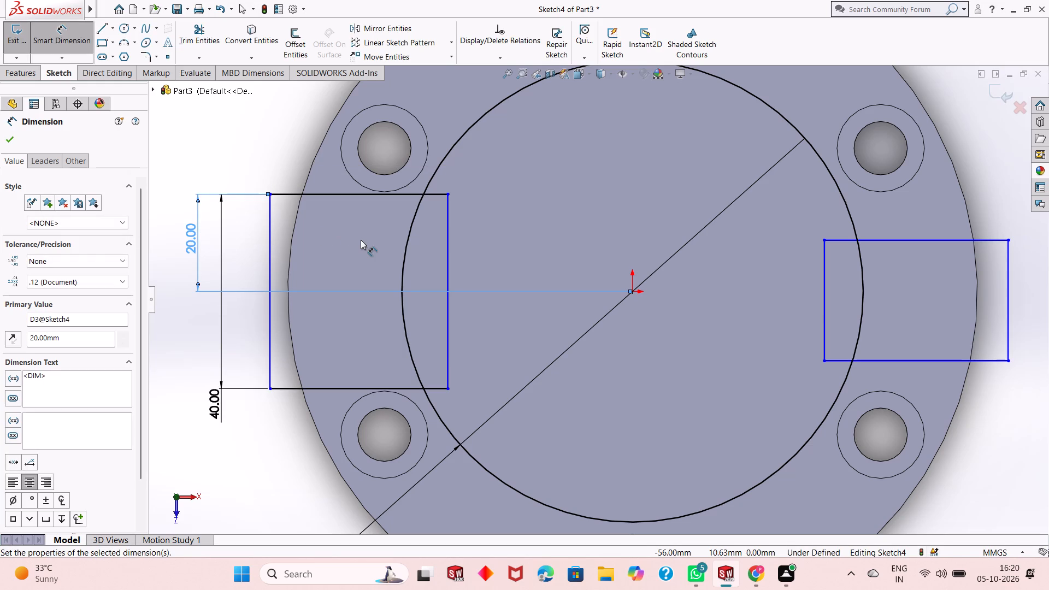
Set the rectangle's height to 35 mm and its upper corner's vertical distance from the origin to 35/2 (17.5 mm).
double_click(220, 410)
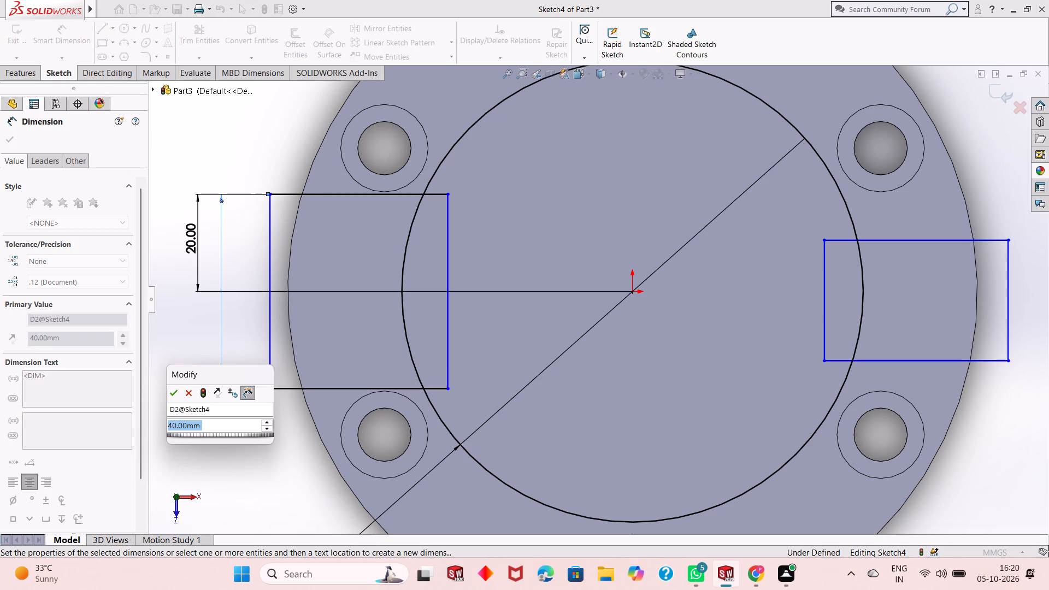
type("35")
key("Return")
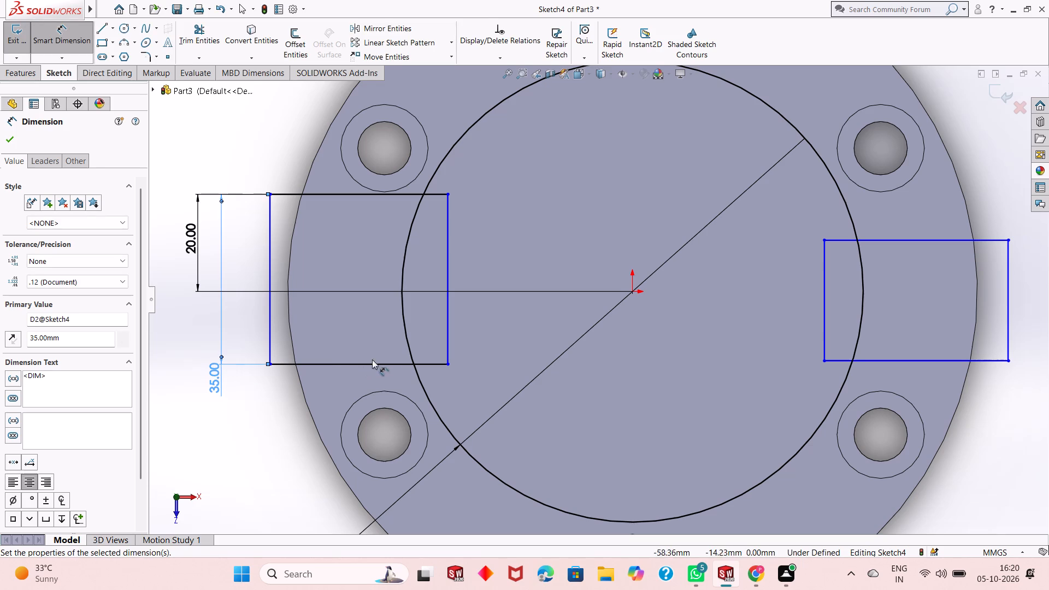
double_click(198, 252)
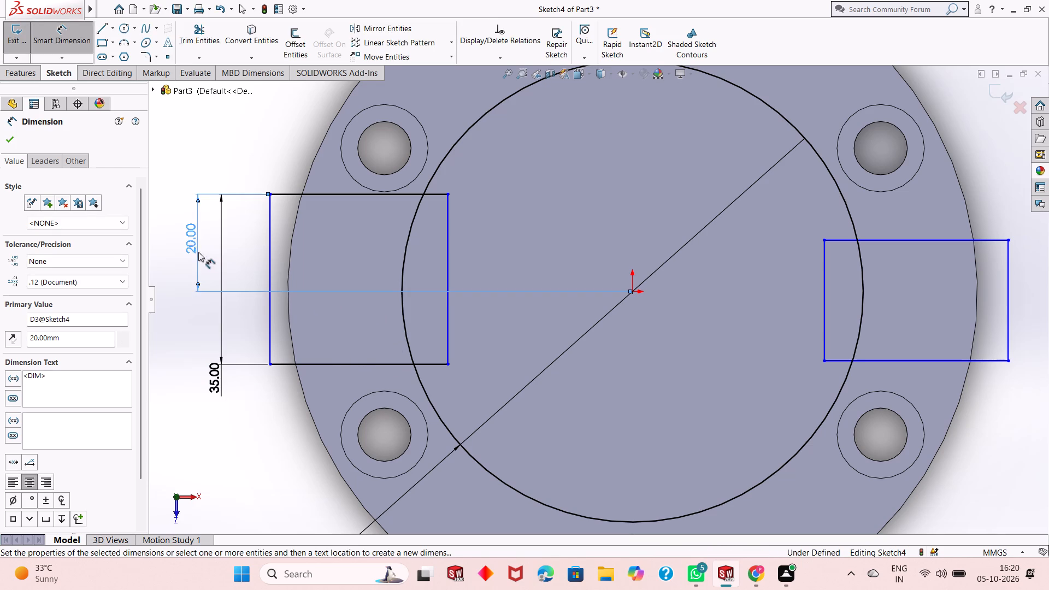
type("35/2")
key("Return")
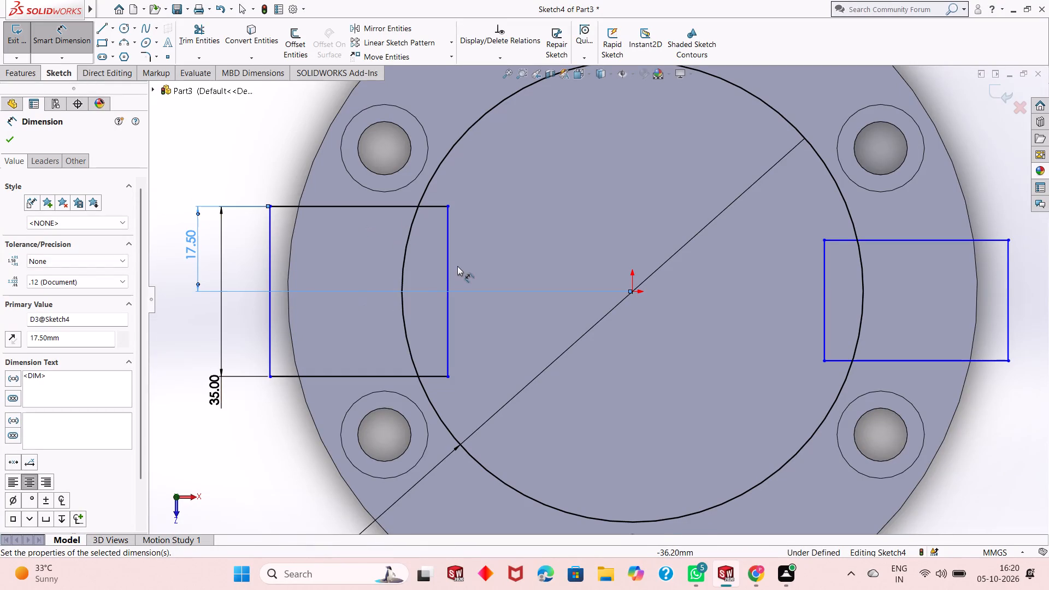
left_click(196, 351)
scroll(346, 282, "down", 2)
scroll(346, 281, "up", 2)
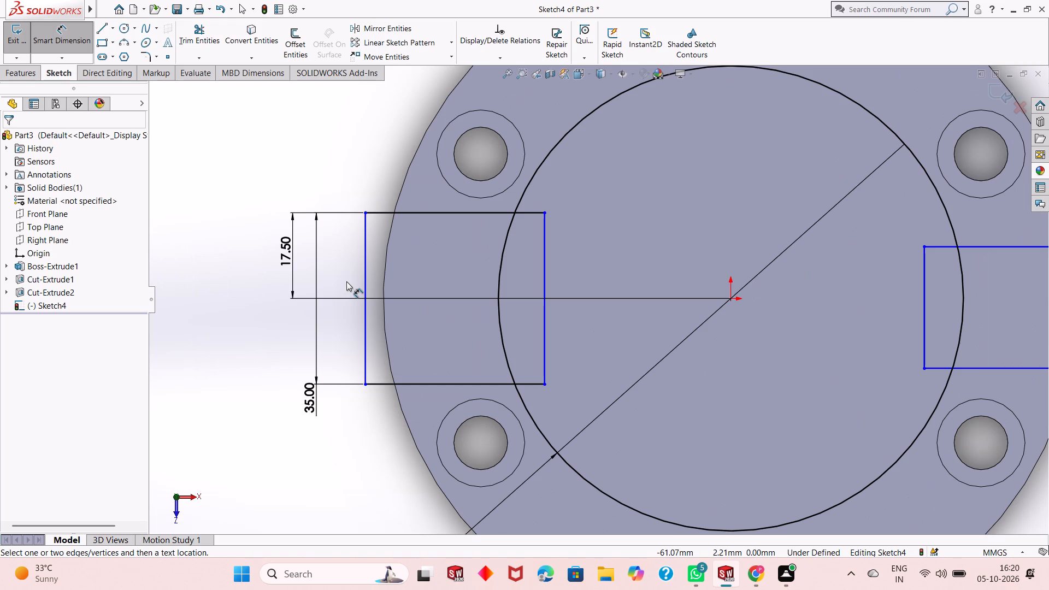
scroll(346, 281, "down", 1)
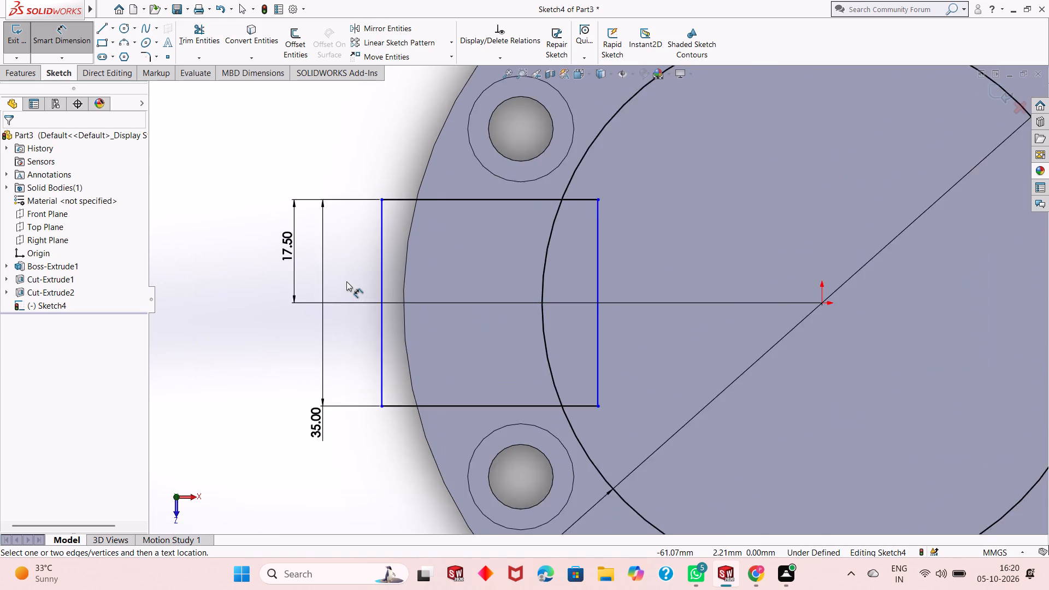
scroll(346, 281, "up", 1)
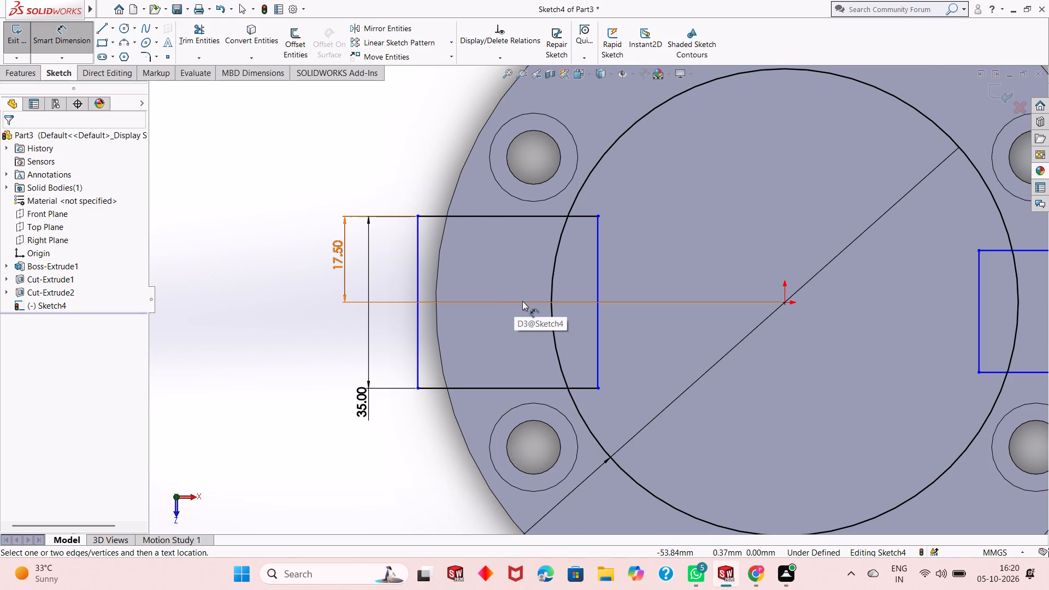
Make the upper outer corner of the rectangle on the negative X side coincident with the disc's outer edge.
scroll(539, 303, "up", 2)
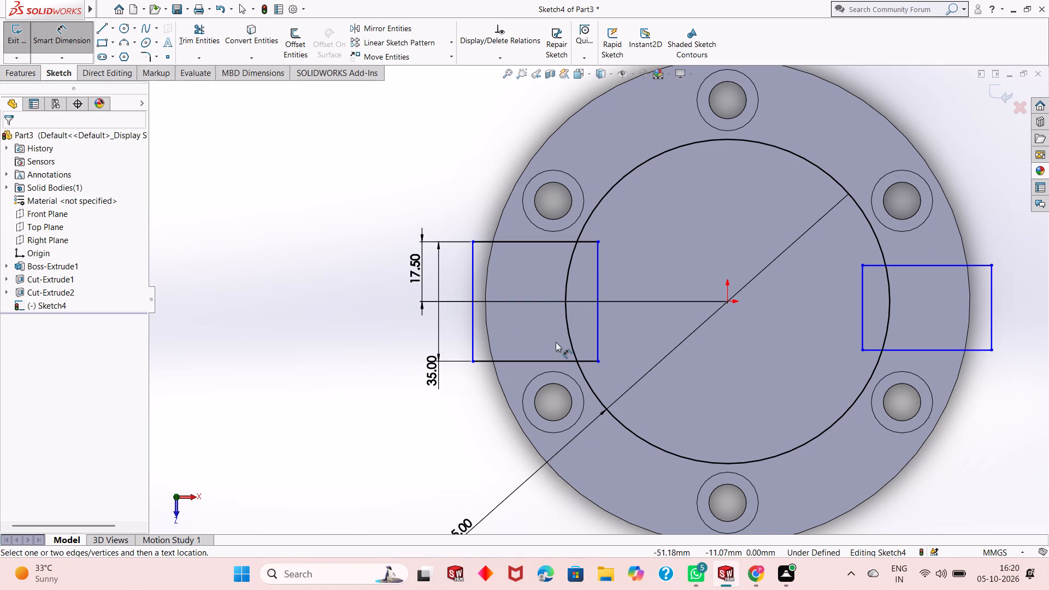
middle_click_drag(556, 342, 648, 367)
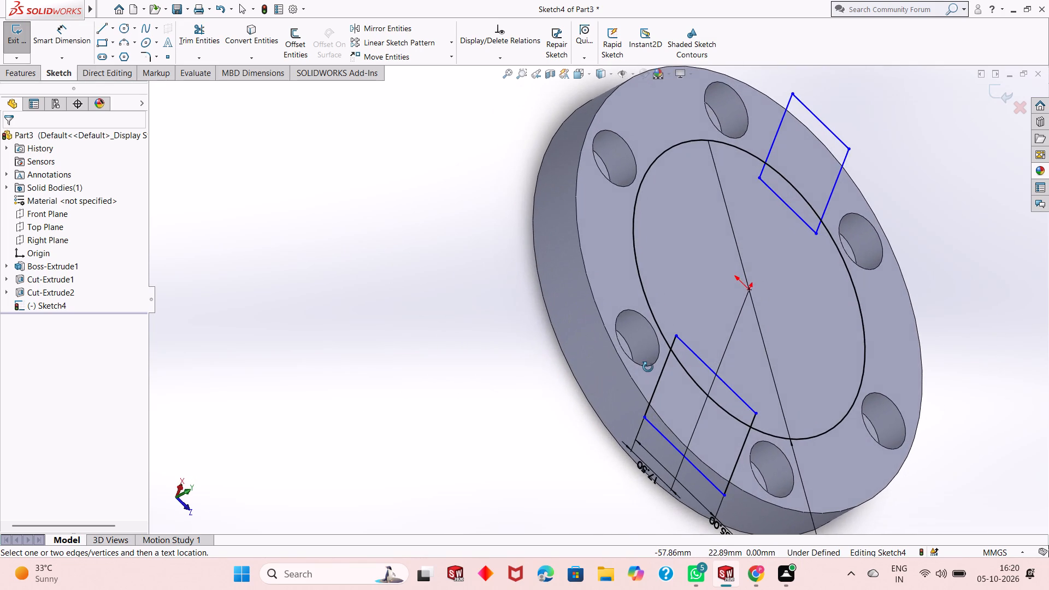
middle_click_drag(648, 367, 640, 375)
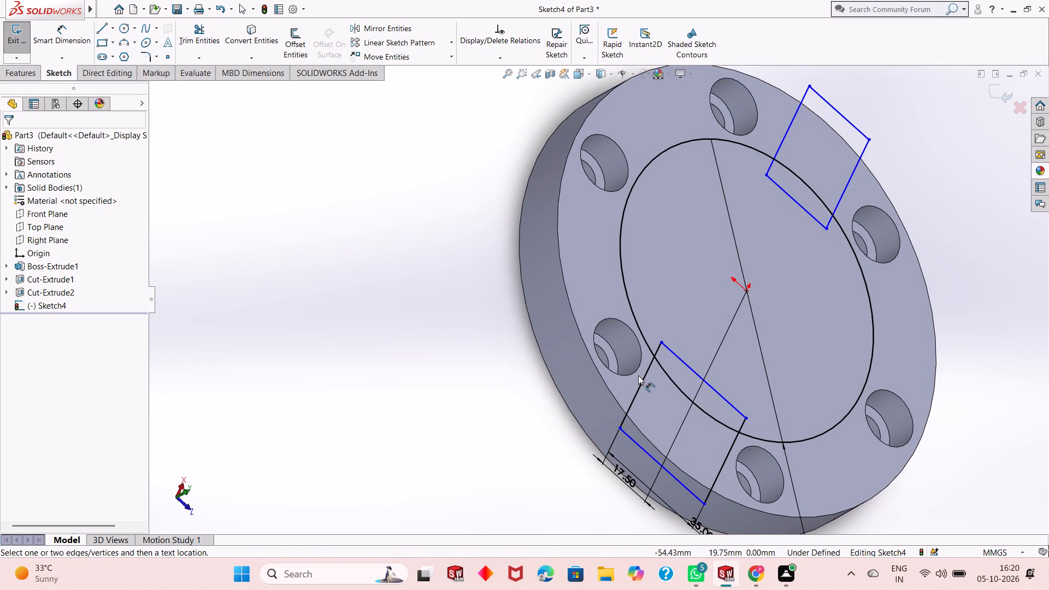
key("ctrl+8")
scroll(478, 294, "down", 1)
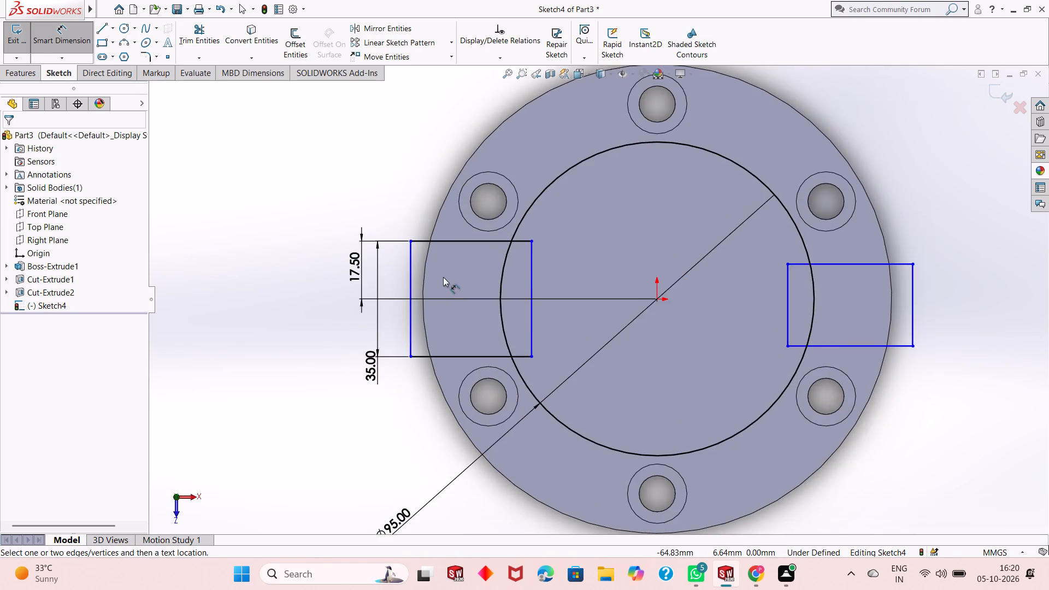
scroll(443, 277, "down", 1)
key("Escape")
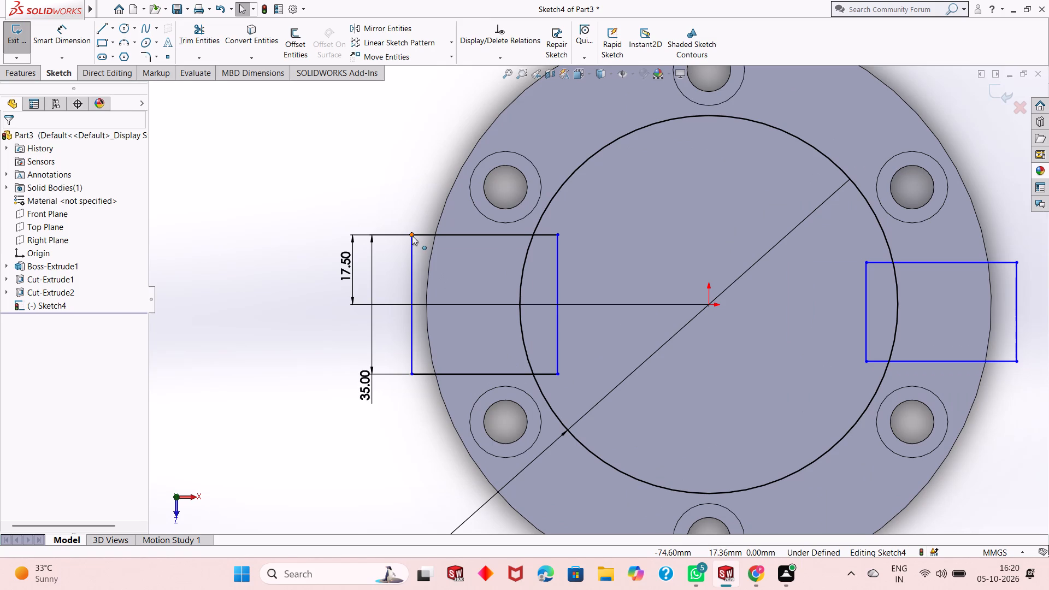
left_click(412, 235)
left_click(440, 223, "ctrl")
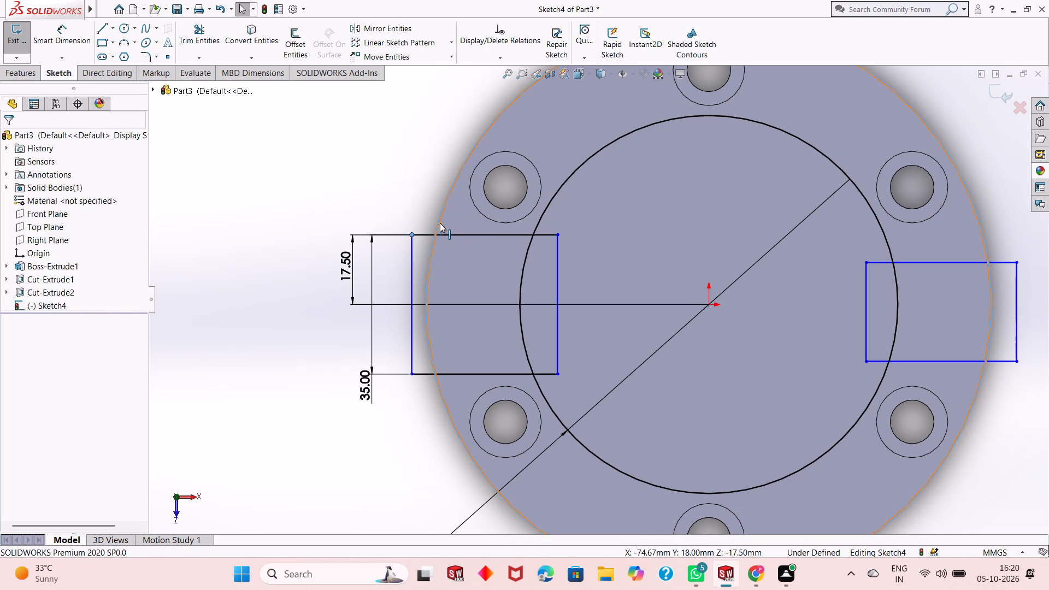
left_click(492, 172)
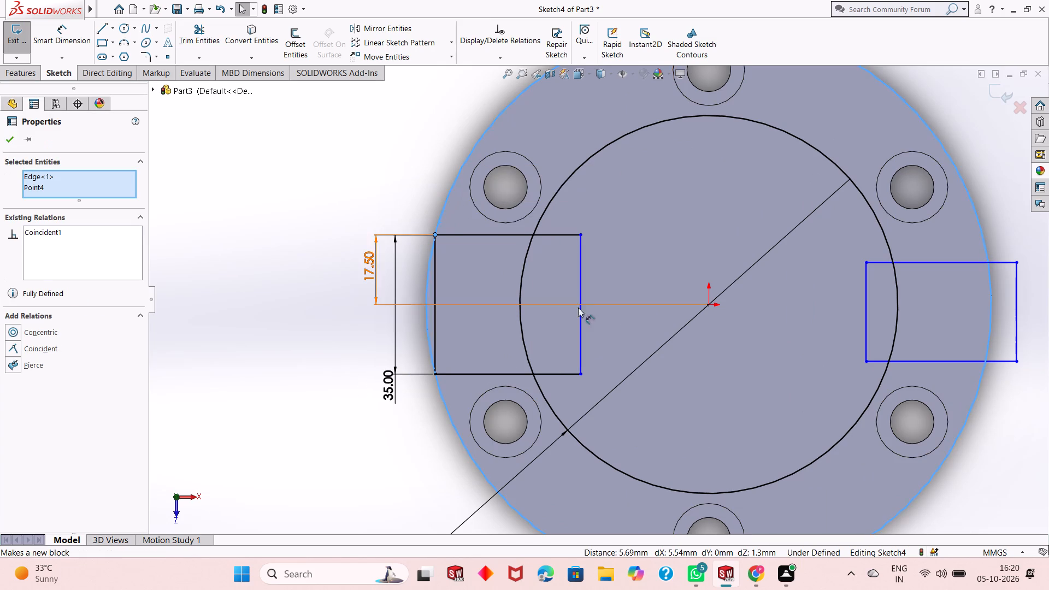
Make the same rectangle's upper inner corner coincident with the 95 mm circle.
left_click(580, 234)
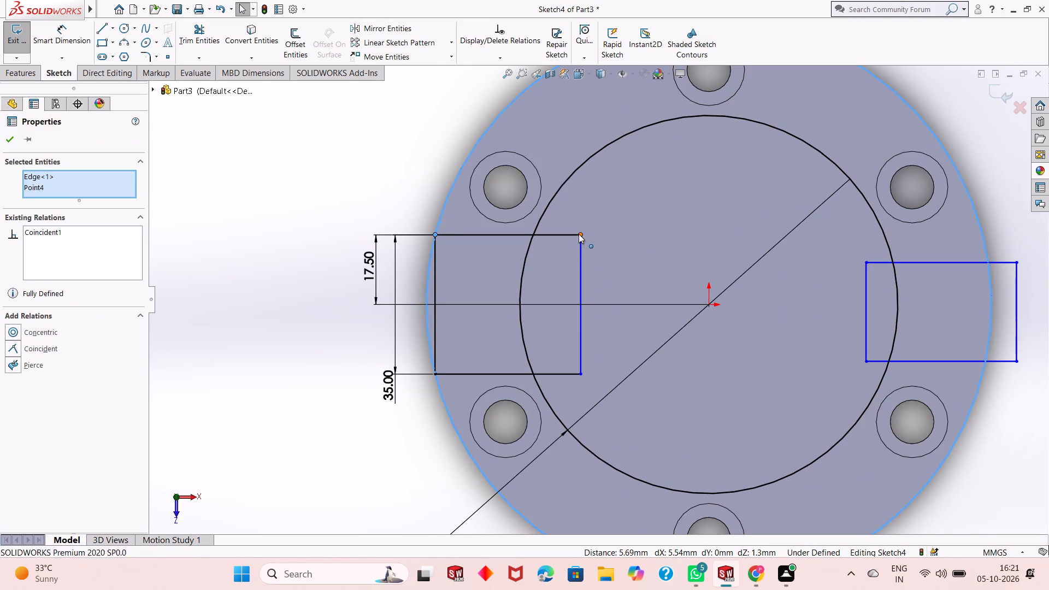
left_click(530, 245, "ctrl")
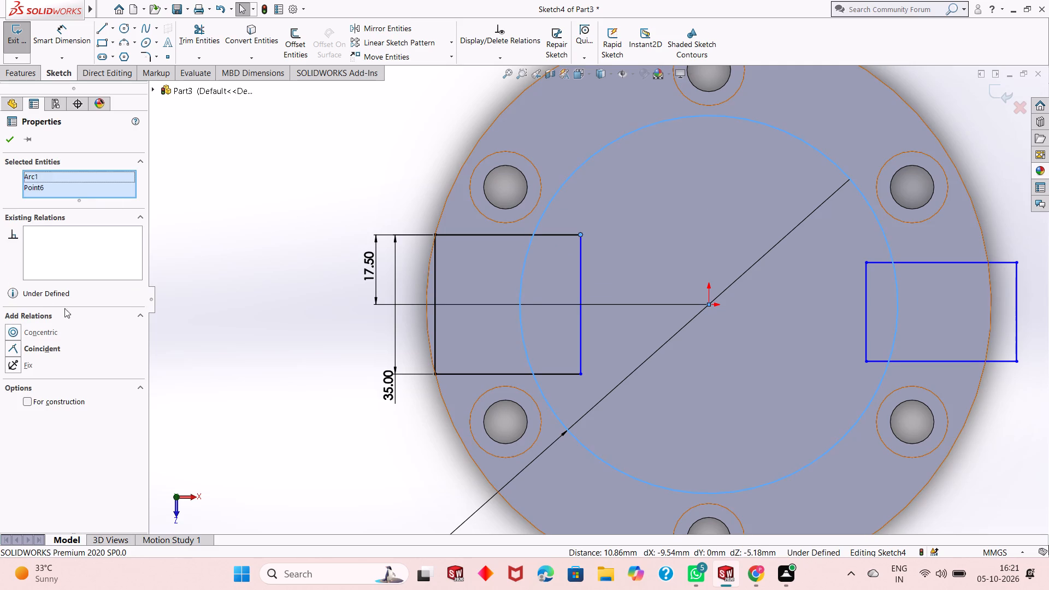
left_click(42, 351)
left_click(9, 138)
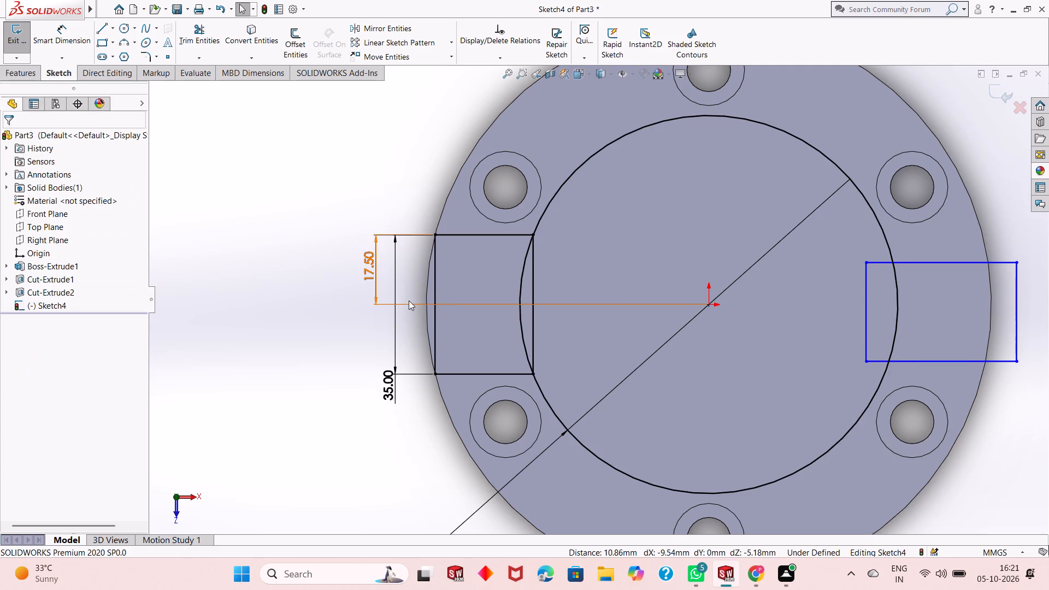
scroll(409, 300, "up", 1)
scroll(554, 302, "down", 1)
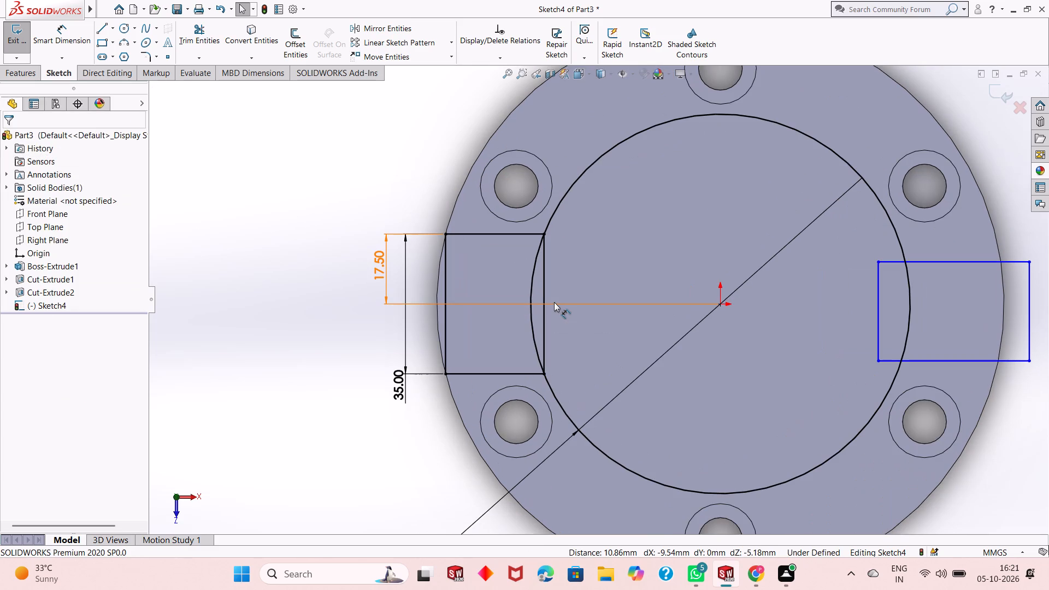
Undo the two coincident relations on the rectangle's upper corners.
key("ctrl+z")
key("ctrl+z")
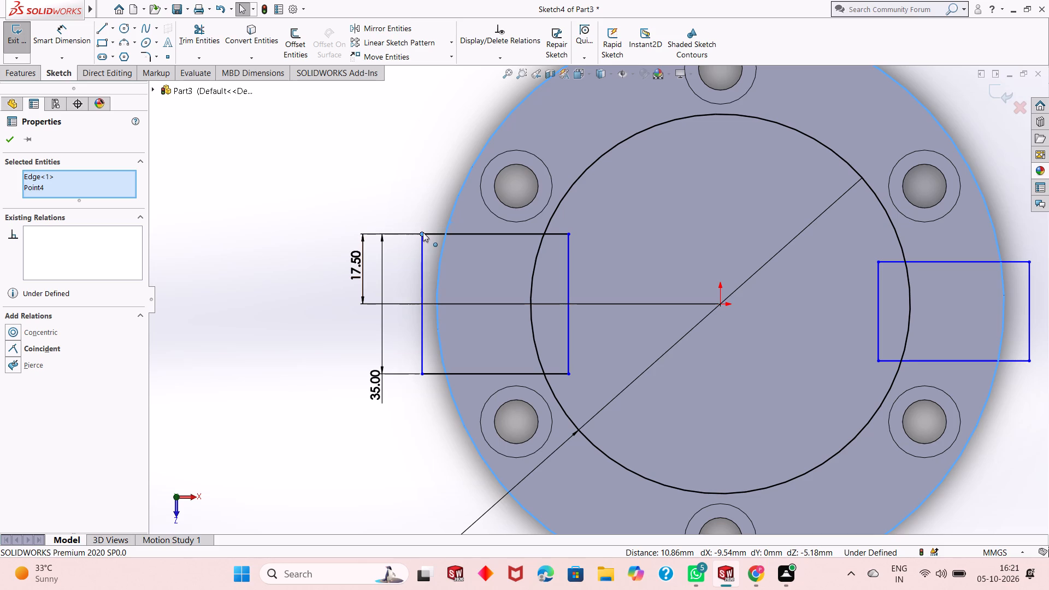
Add a coincident relation between the negative X rectangle's upper outer corner and the disc's outer edge.
left_click(423, 232)
left_click(436, 288, "ctrl")
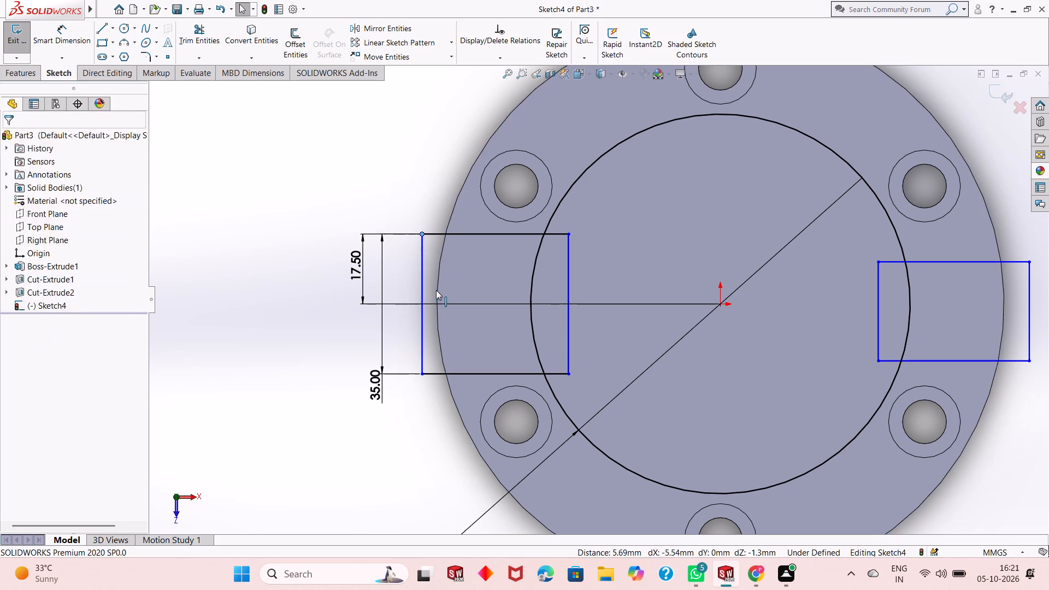
left_click(438, 267, "ctrl")
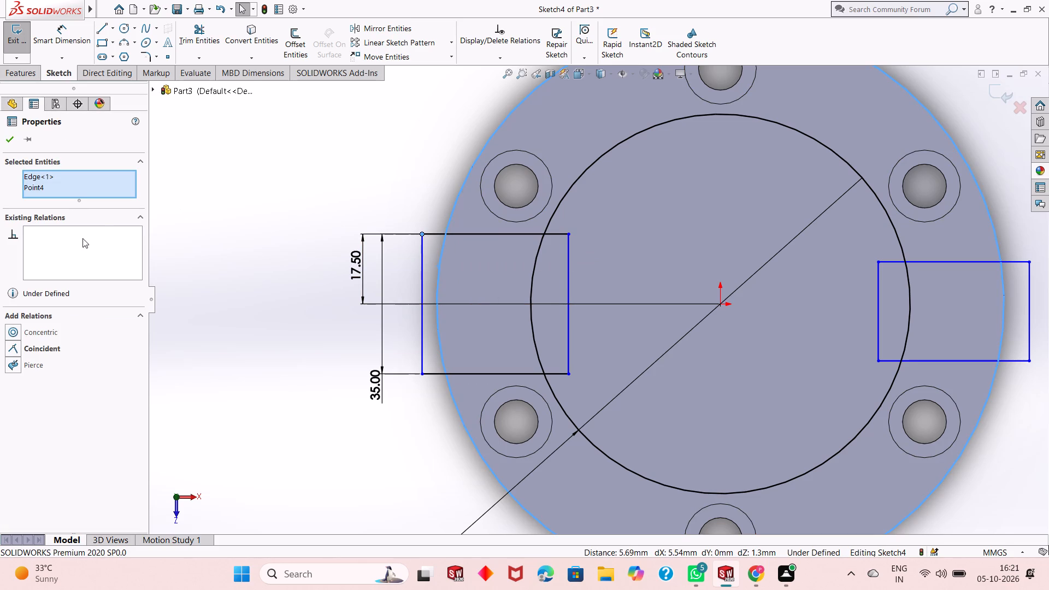
left_click(42, 347)
left_click(7, 144)
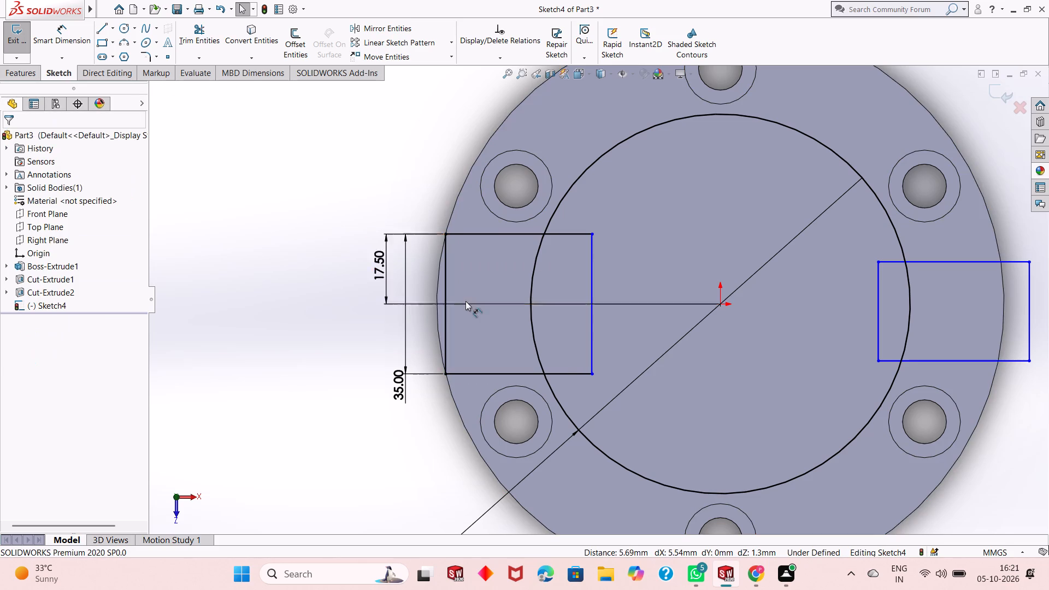
Sketch a 3-point arc of 71 mm radius along the disc's outer edge, joining the rectangle's two outer corners.
scroll(465, 290, "down", 3)
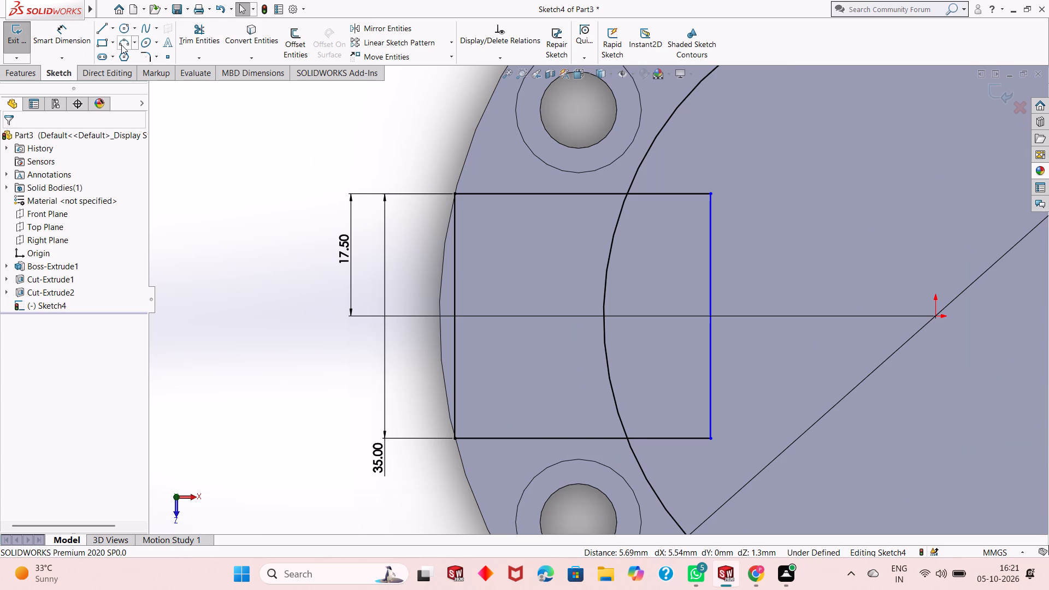
left_click(126, 45)
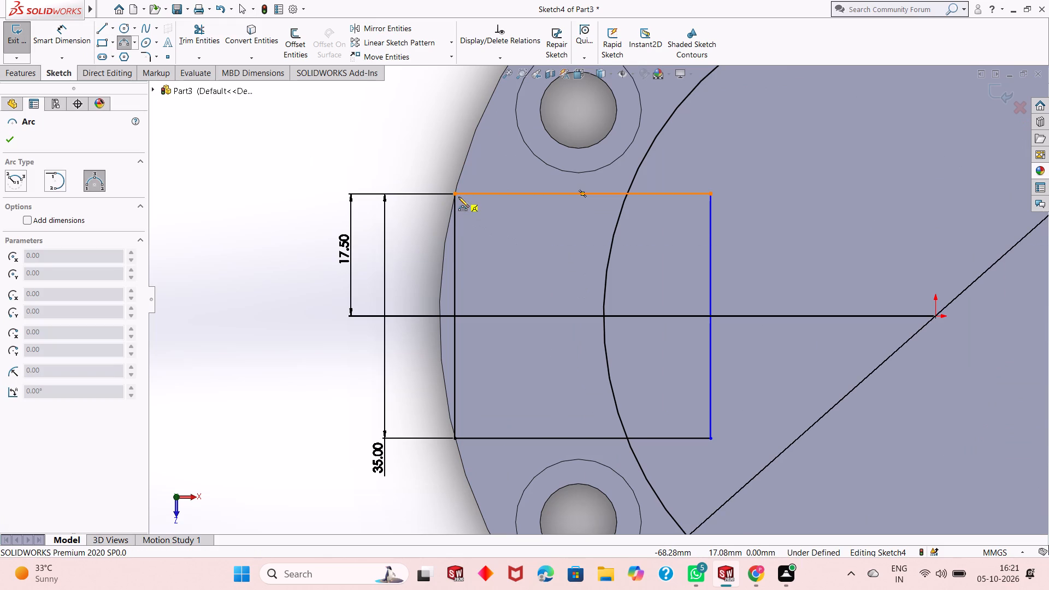
left_click(457, 196)
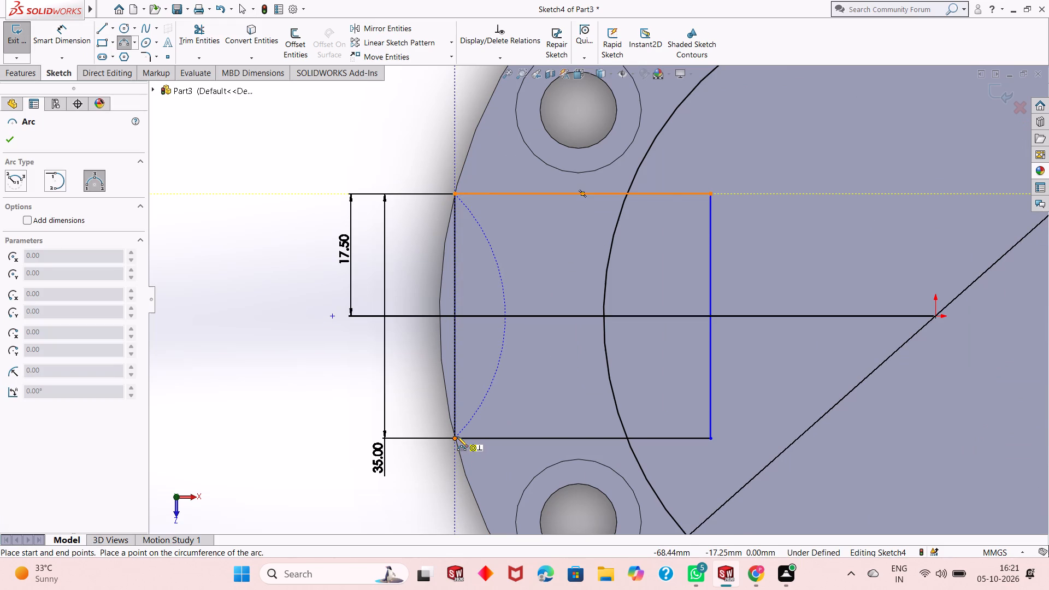
left_click(457, 436)
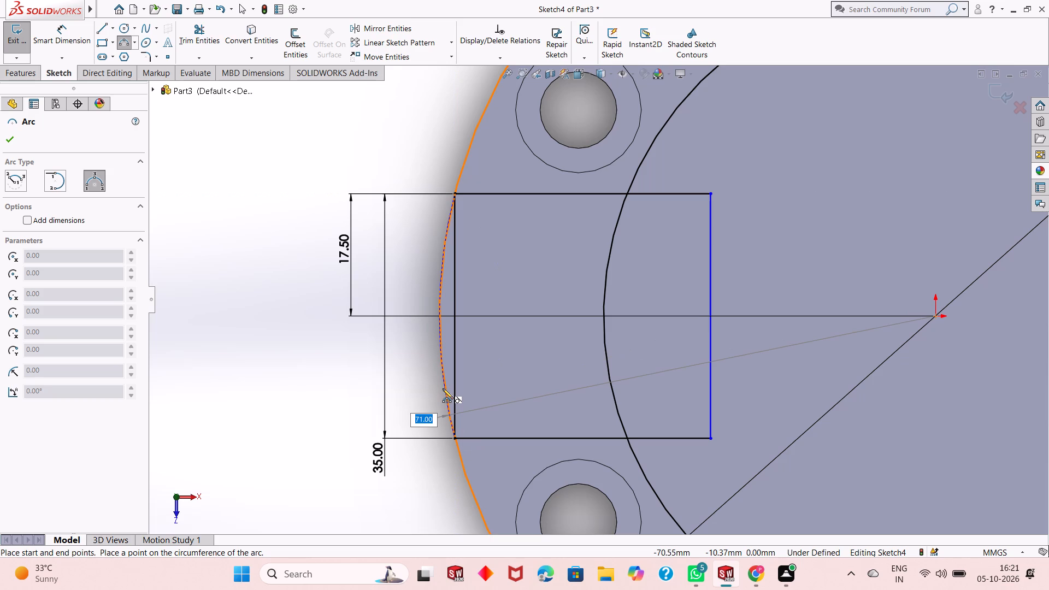
left_click(440, 357)
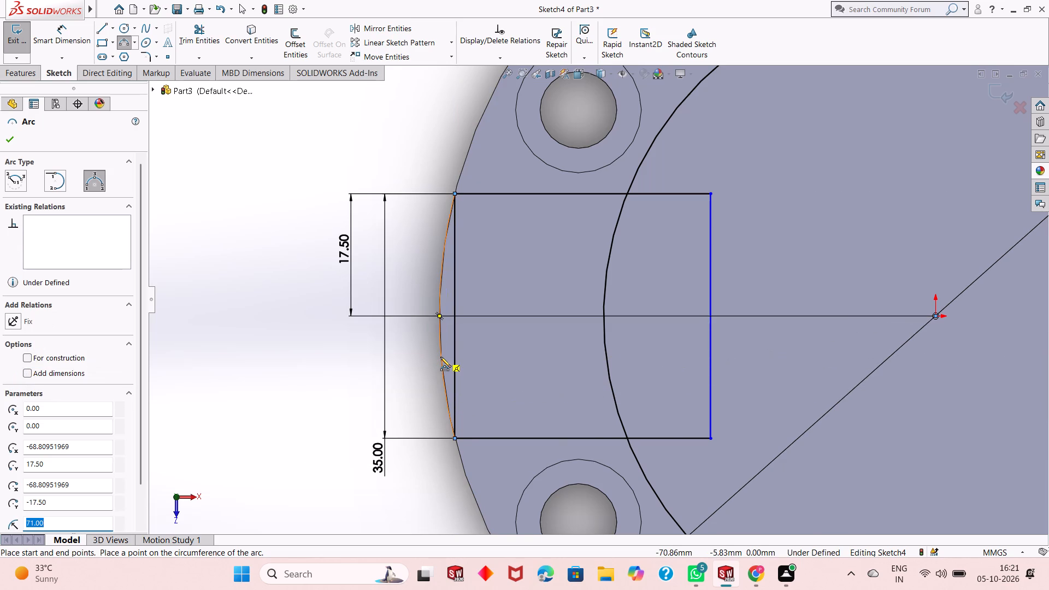
key("grave")
key("Escape")
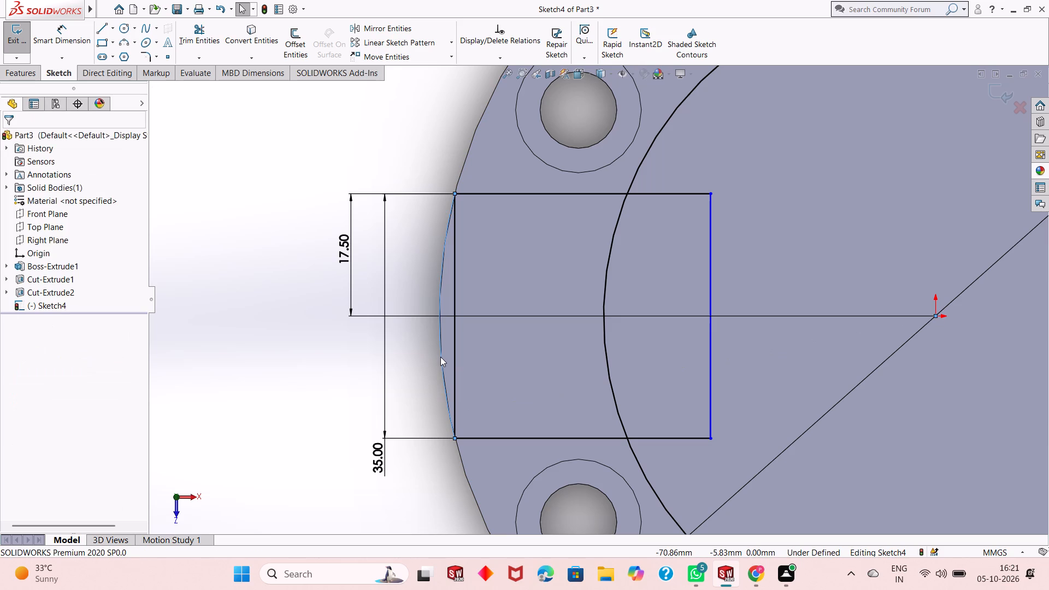
key("Escape")
Add a coincident relation between the rectangle's upper inner corner and the 95 mm circle.
scroll(458, 318, "down", 3)
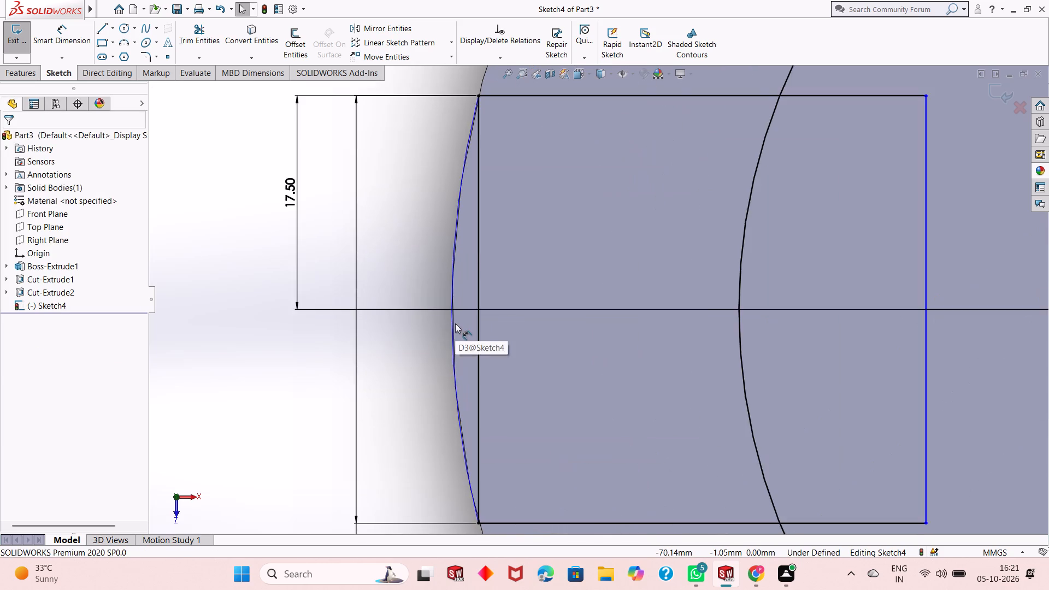
scroll(455, 321, "up", 3)
scroll(522, 323, "up", 2)
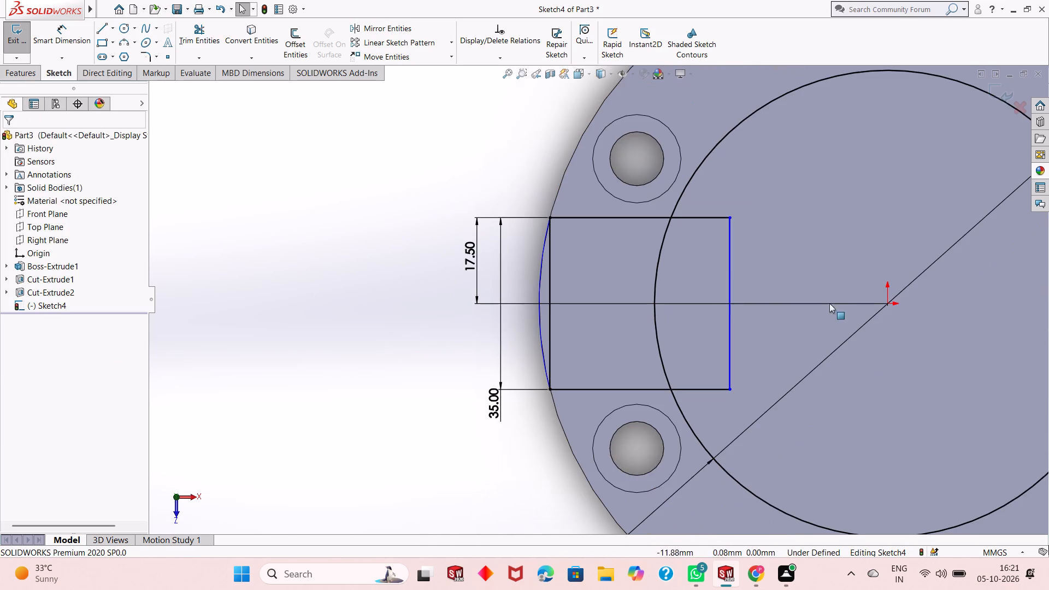
scroll(829, 303, "down", 1)
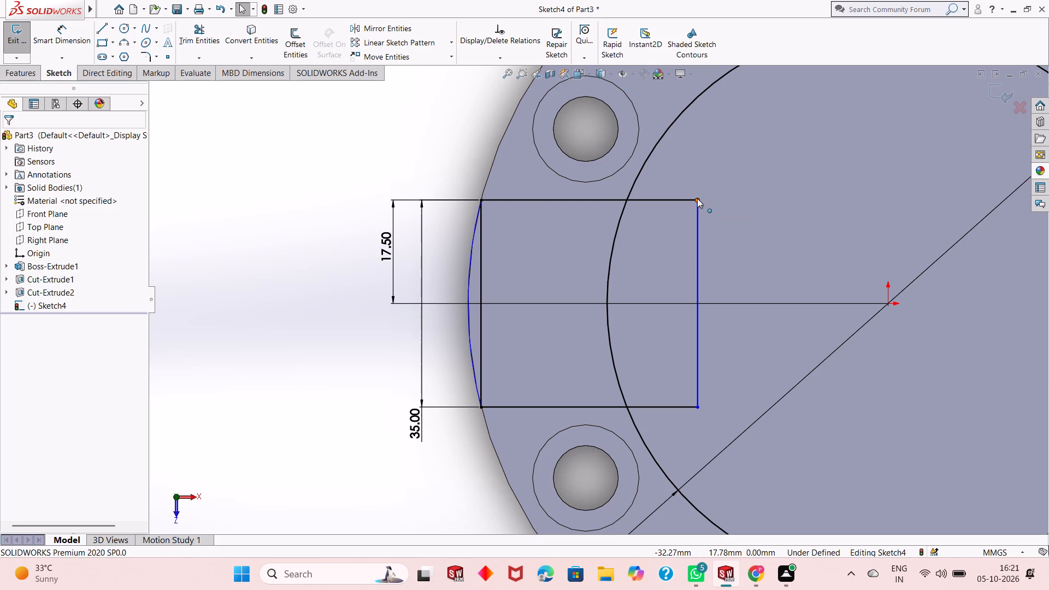
left_click(697, 198)
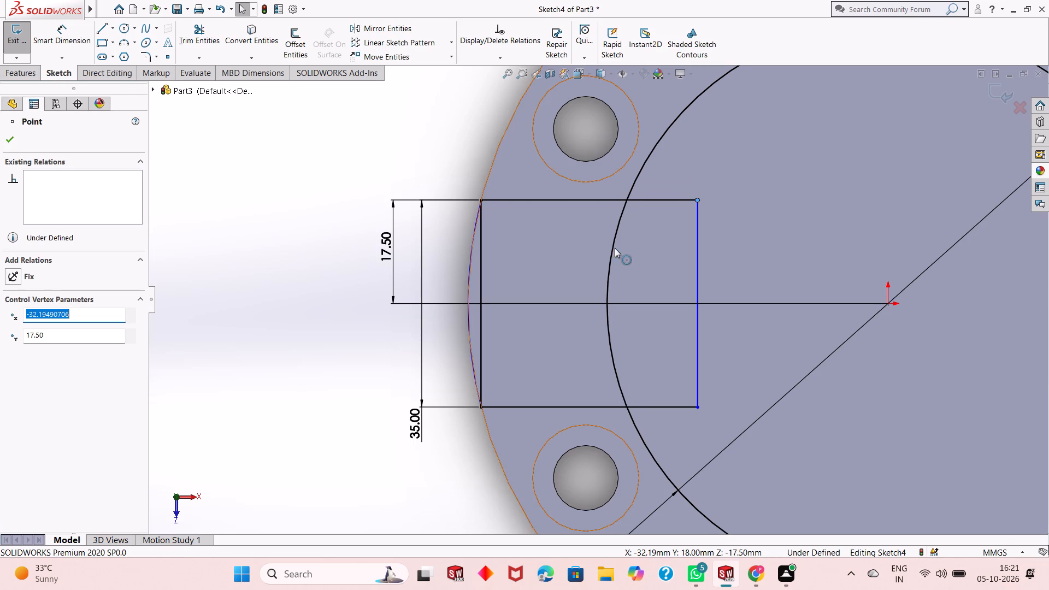
left_click(614, 241, "ctrl")
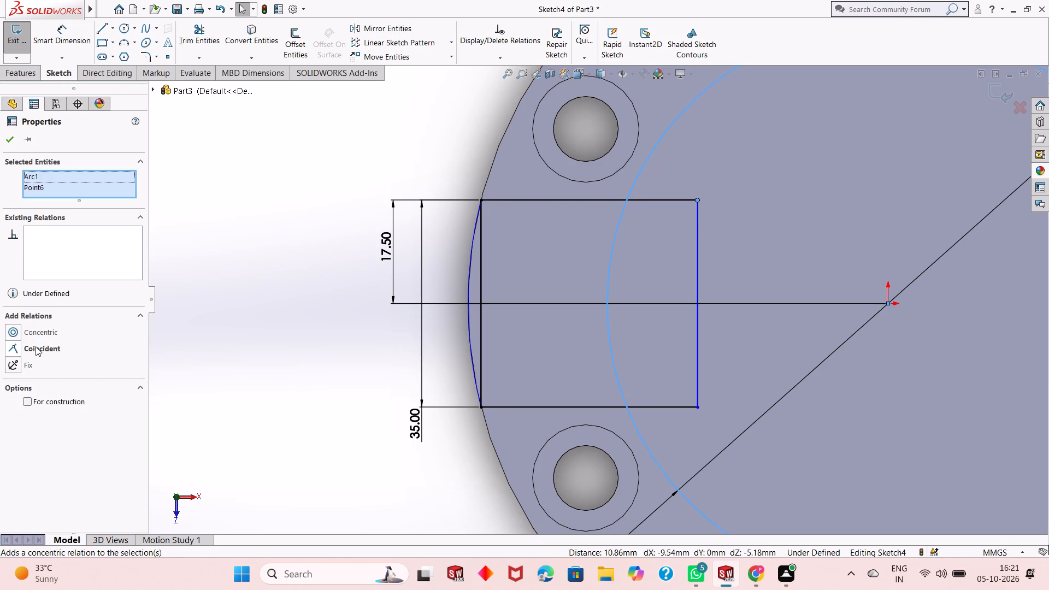
left_click(36, 346)
left_click(13, 134)
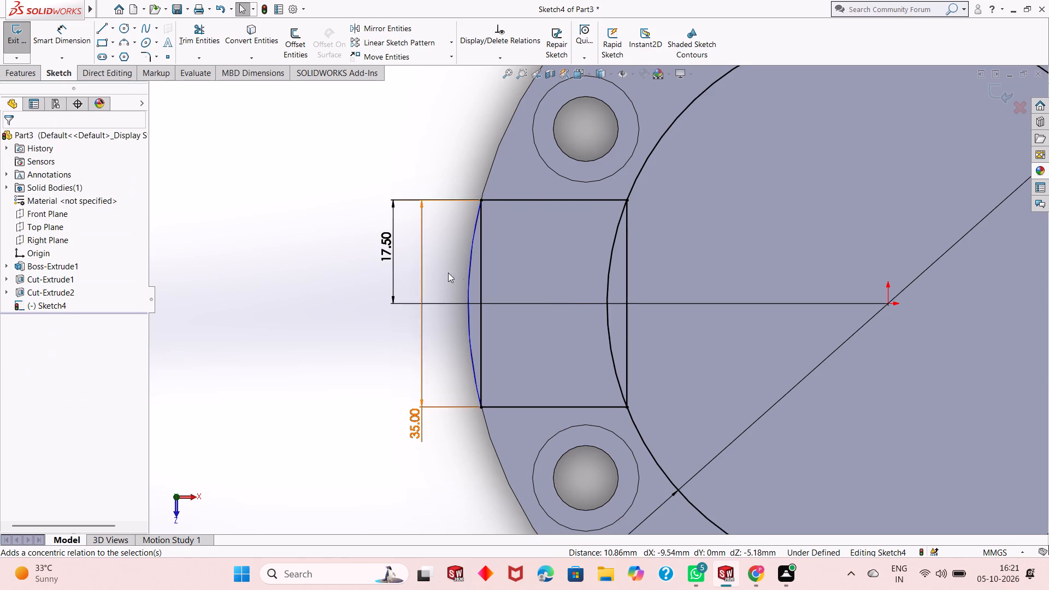
Delete the rectangle's outer vertical line, keeping the arc as the outer boundary.
scroll(593, 287, "down", 3)
left_click(399, 287)
right_click(199, 344)
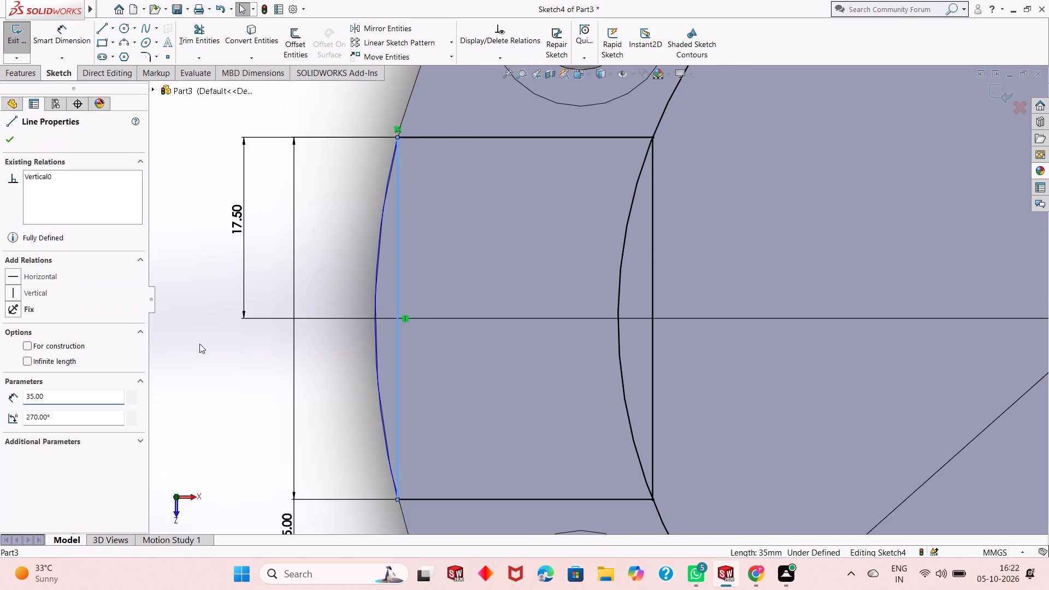
left_click(273, 492)
Dimension the outer arc's radius as 71 mm.
scroll(388, 327, "up", 2)
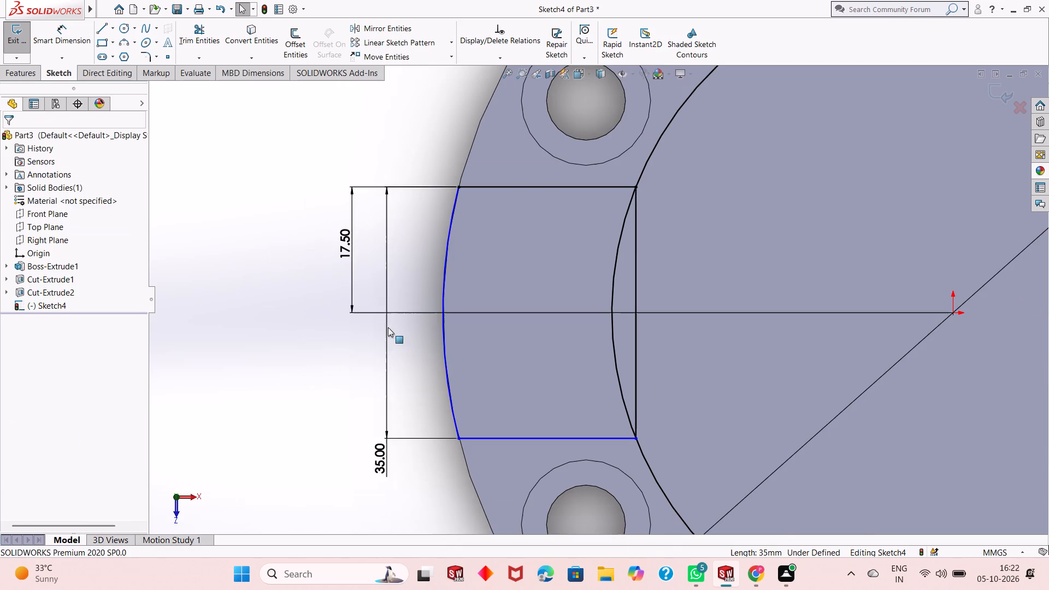
left_click(75, 42)
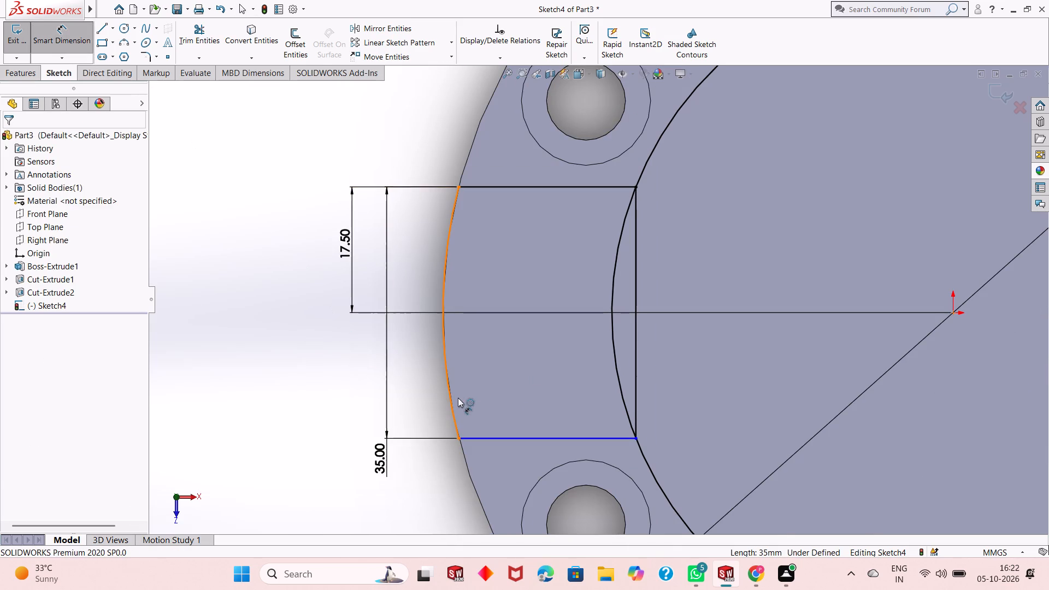
left_click(450, 392)
left_click(362, 417)
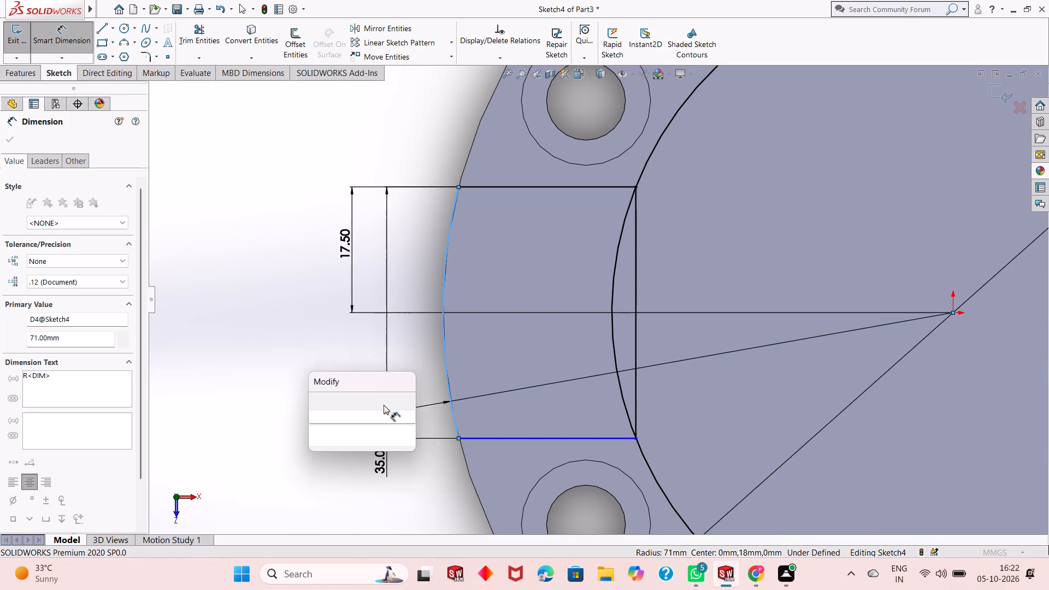
left_click(316, 396)
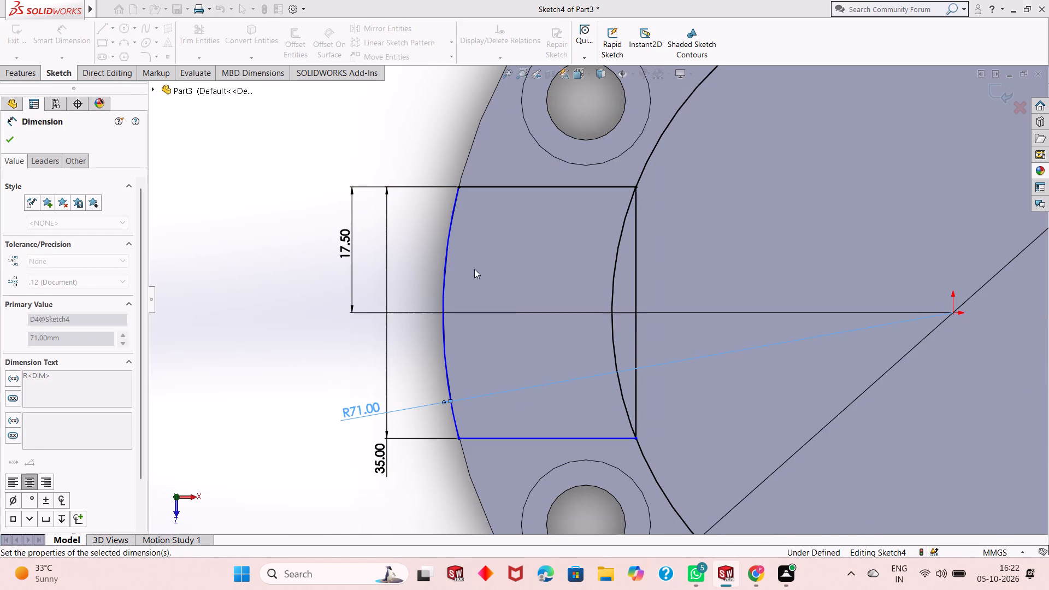
key("Escape")
key("Escape")
key("Escape")
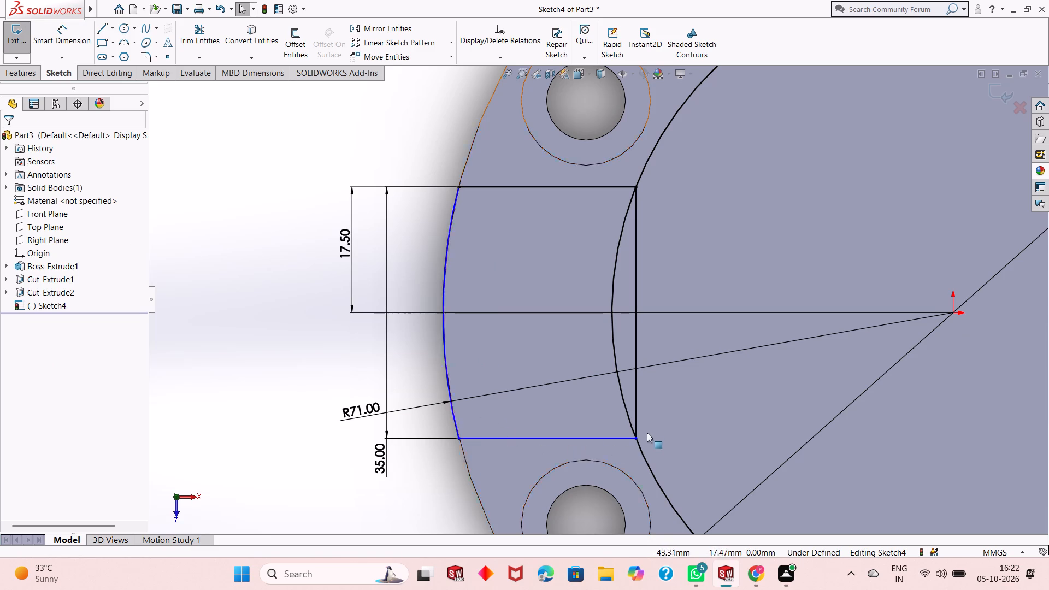
Undo the outer arc's radius dimension, the vertical line's deletion, the inner corner's coincident relation and the outer arc itself.
scroll(649, 430, "down", 7)
scroll(603, 376, "down", 13)
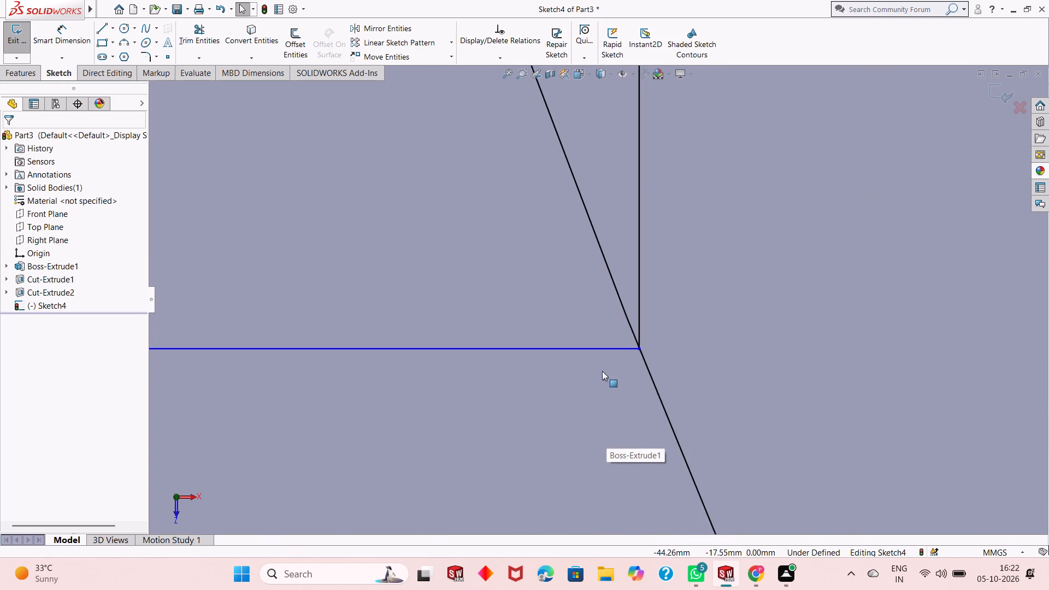
scroll(602, 371, "down", 18)
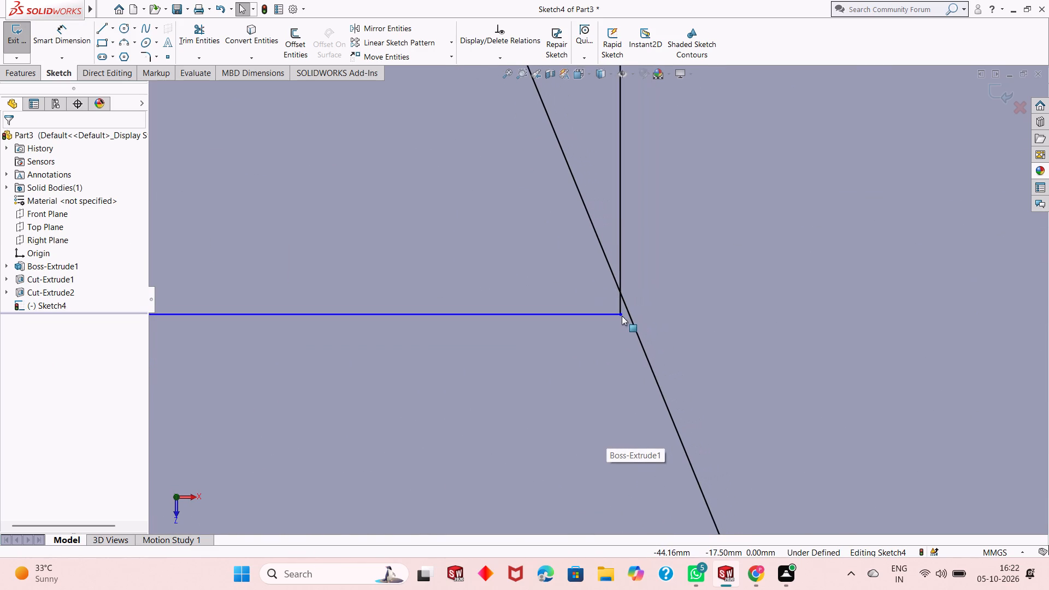
left_click(617, 312)
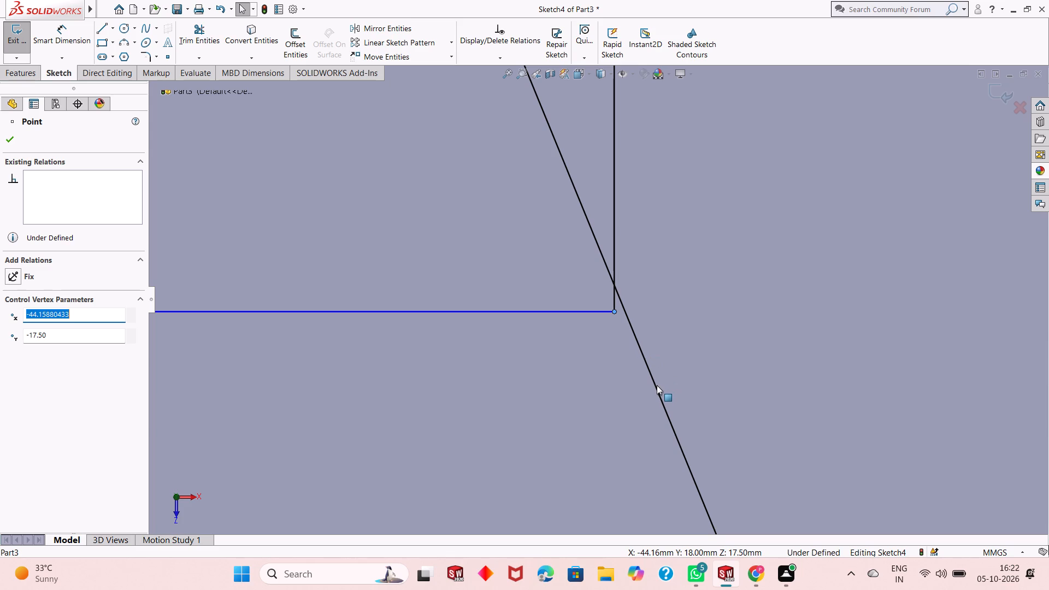
scroll(656, 405, "up", 2)
key("ctrl+z")
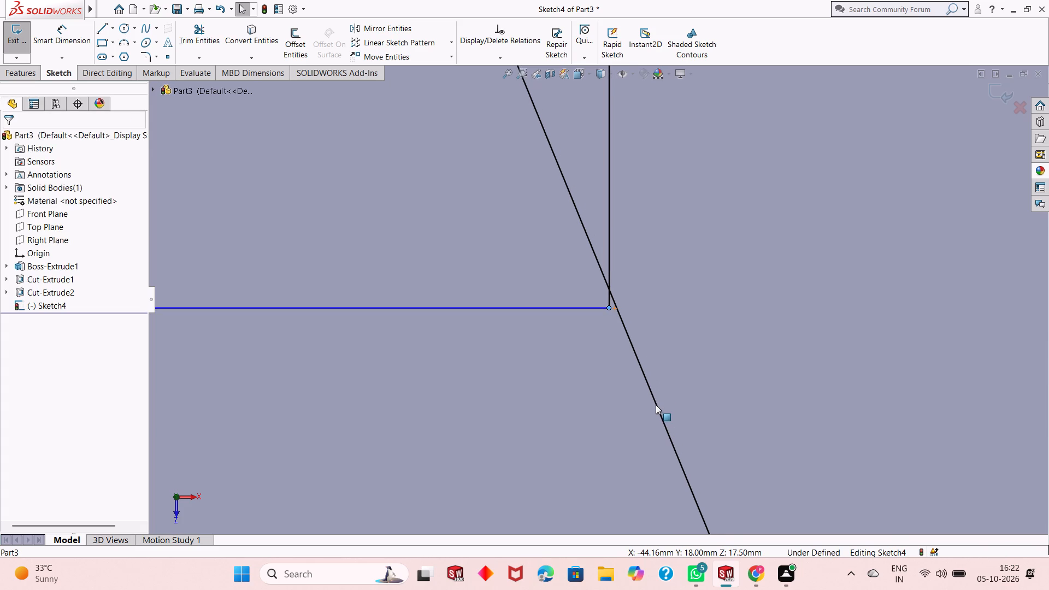
key("ctrl+z")
key("ctrl+z")
key("ctrl+z")
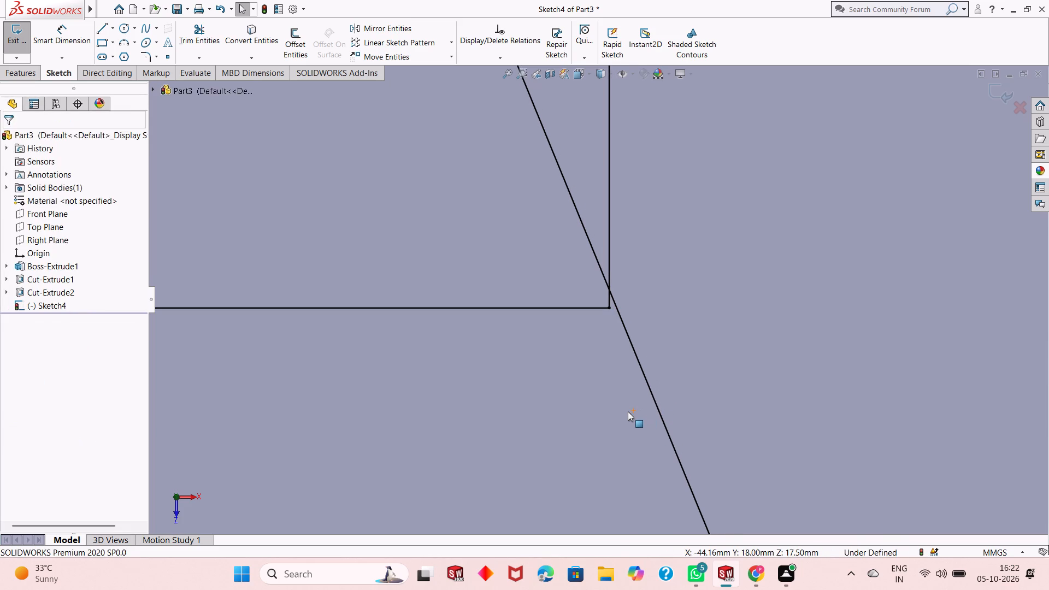
scroll(628, 411, "down", 8)
scroll(628, 411, "up", 20)
scroll(628, 411, "up", 1)
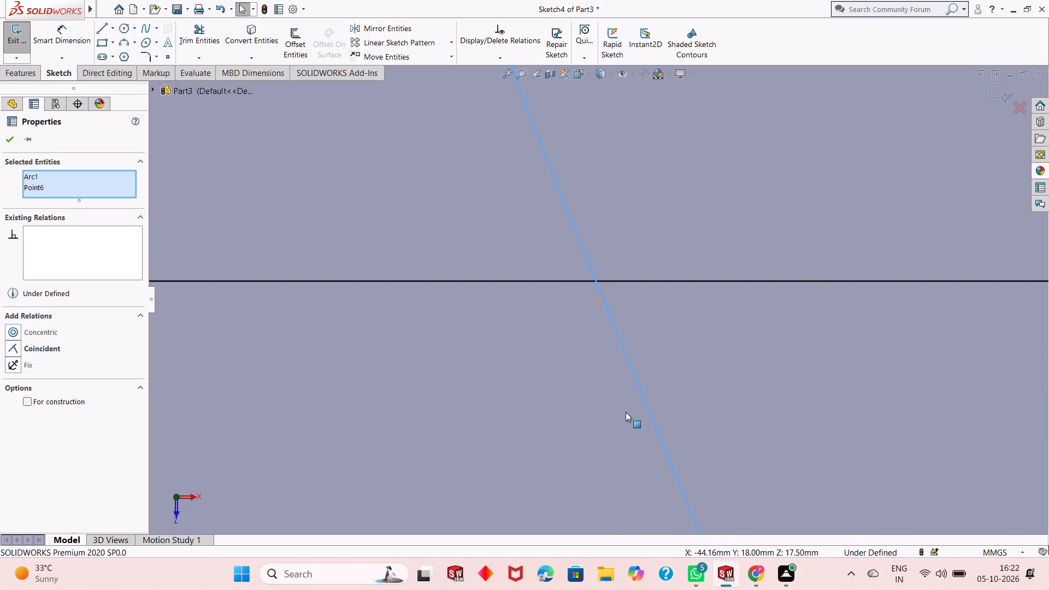
scroll(626, 412, "up", 20)
scroll(626, 412, "up", 19)
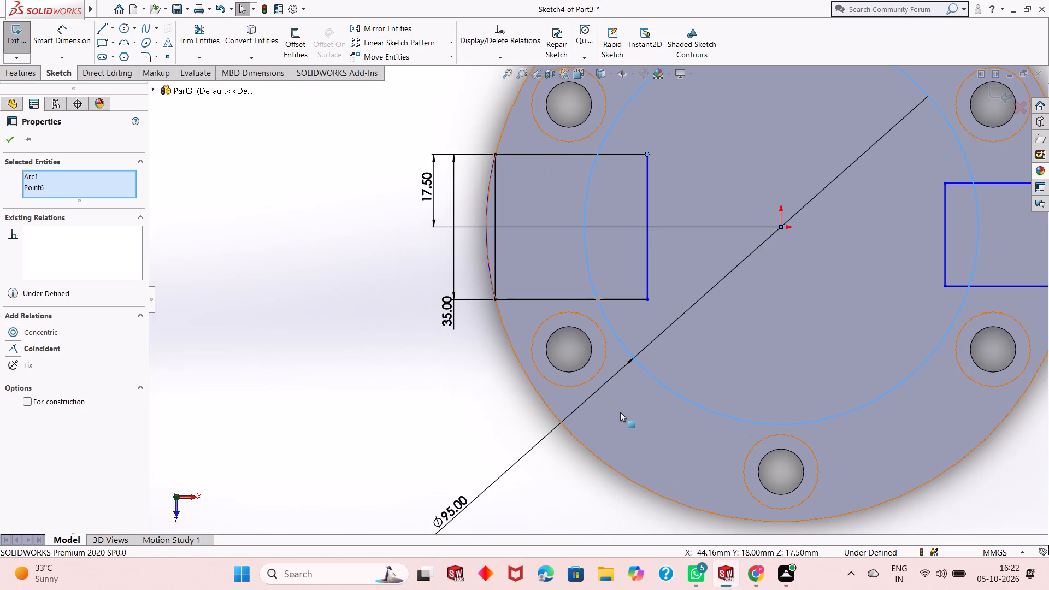
scroll(540, 304, "down", 8)
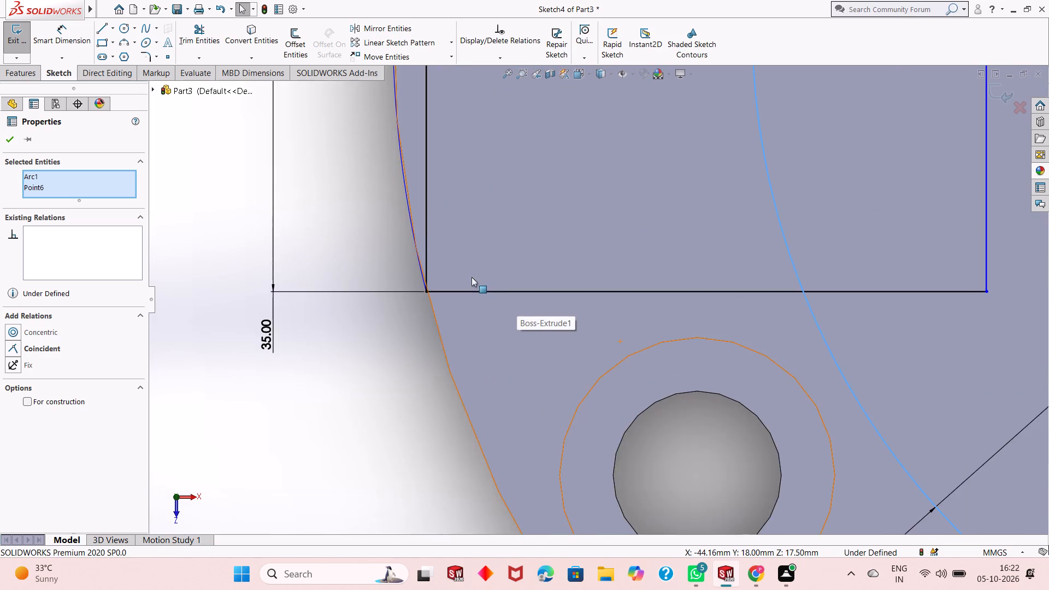
scroll(471, 276, "down", 4)
key("ctrl+z")
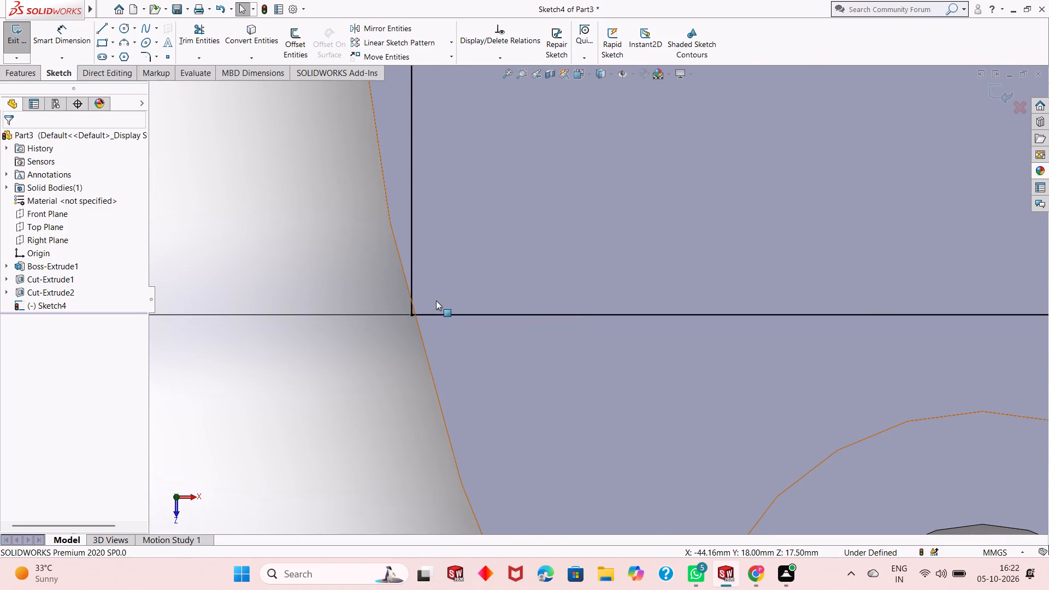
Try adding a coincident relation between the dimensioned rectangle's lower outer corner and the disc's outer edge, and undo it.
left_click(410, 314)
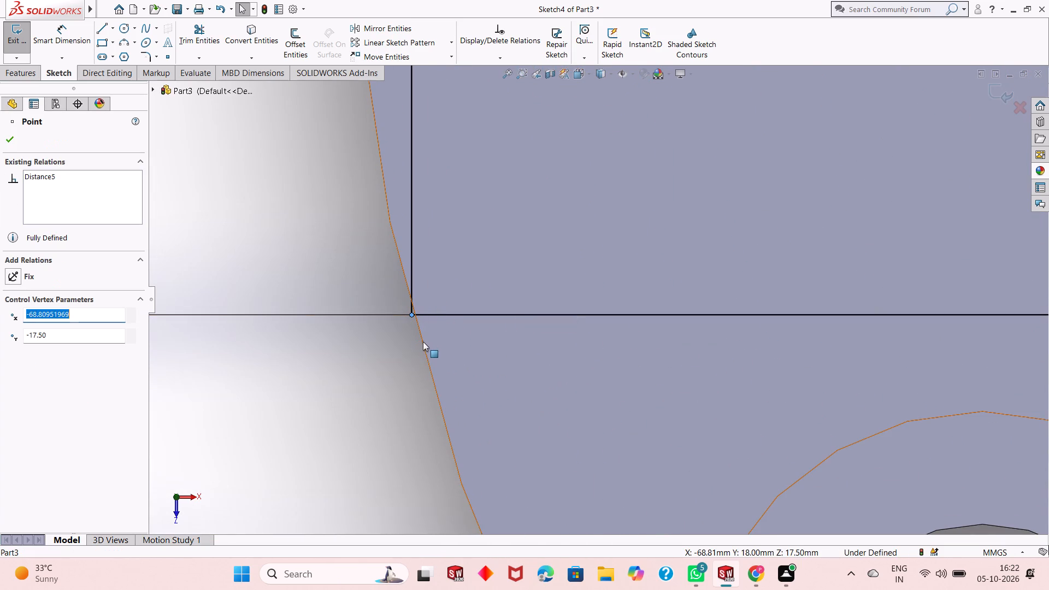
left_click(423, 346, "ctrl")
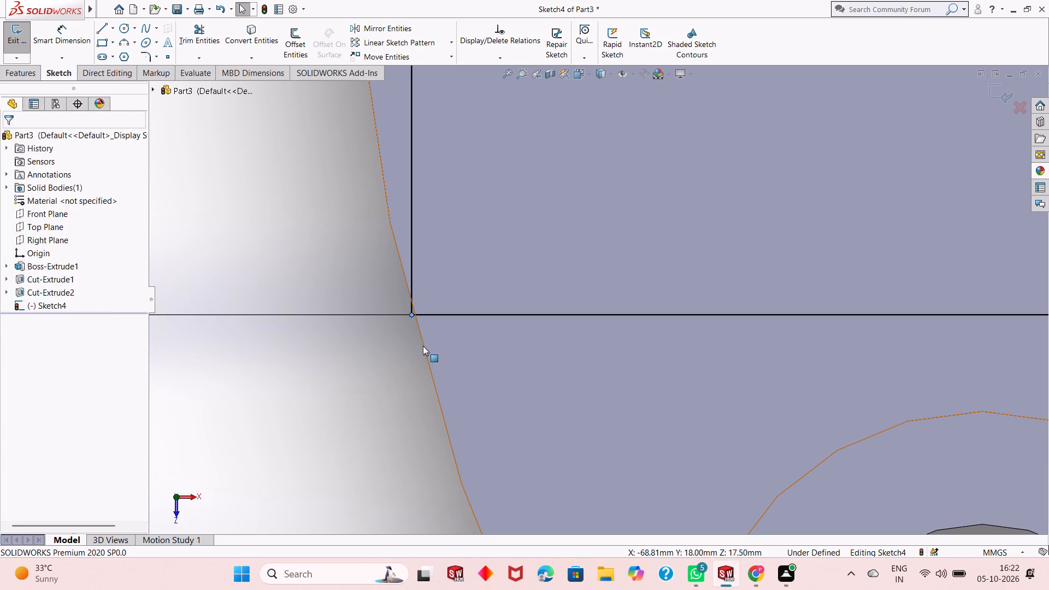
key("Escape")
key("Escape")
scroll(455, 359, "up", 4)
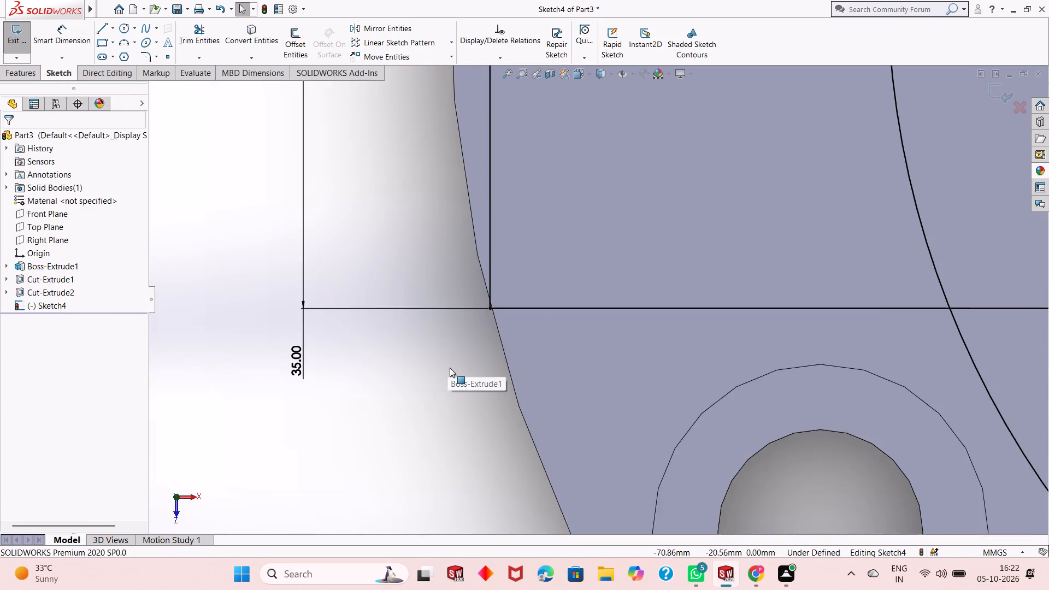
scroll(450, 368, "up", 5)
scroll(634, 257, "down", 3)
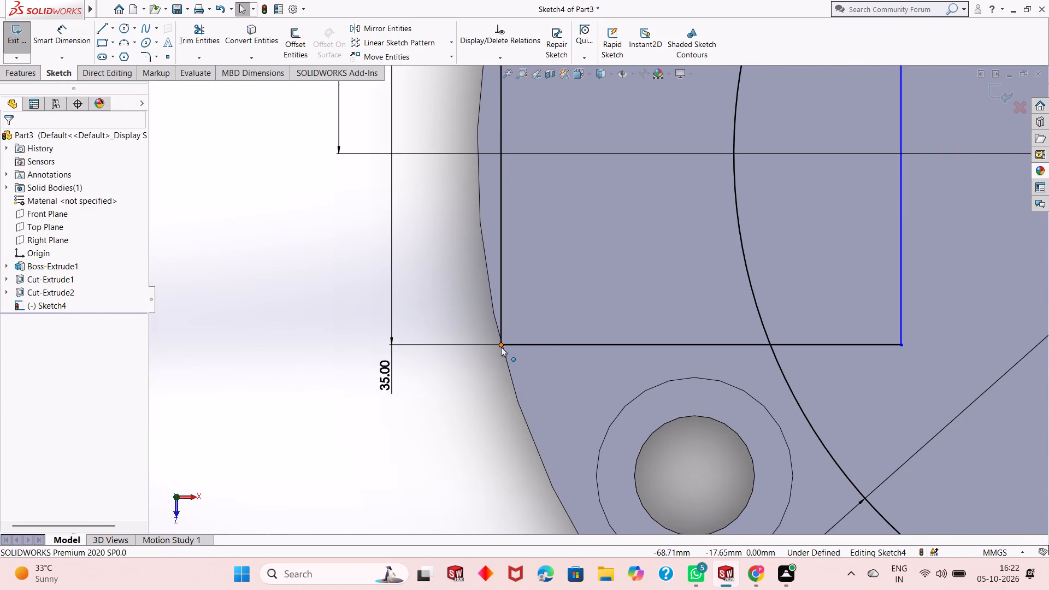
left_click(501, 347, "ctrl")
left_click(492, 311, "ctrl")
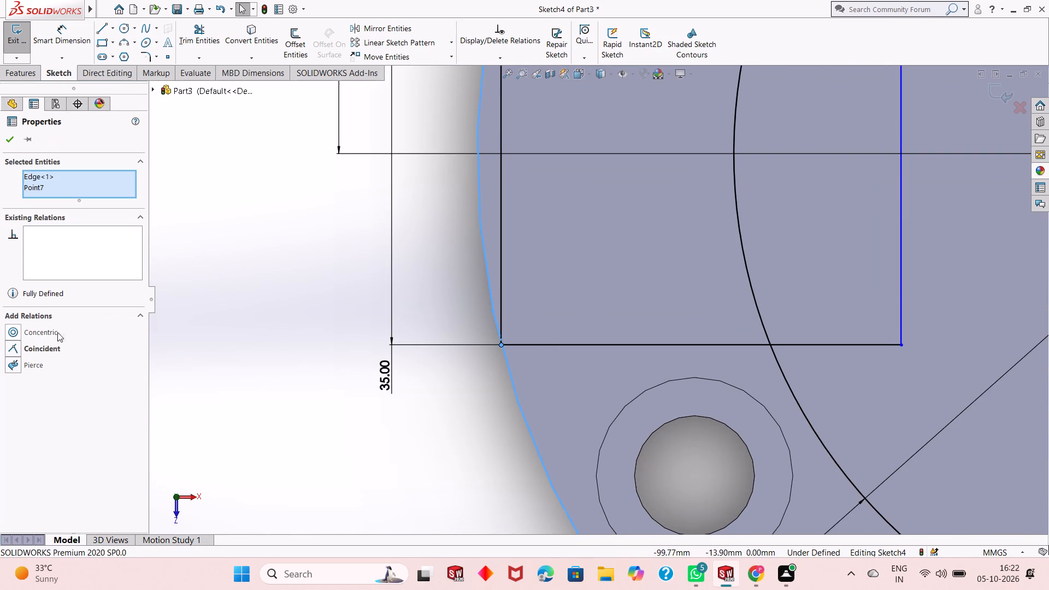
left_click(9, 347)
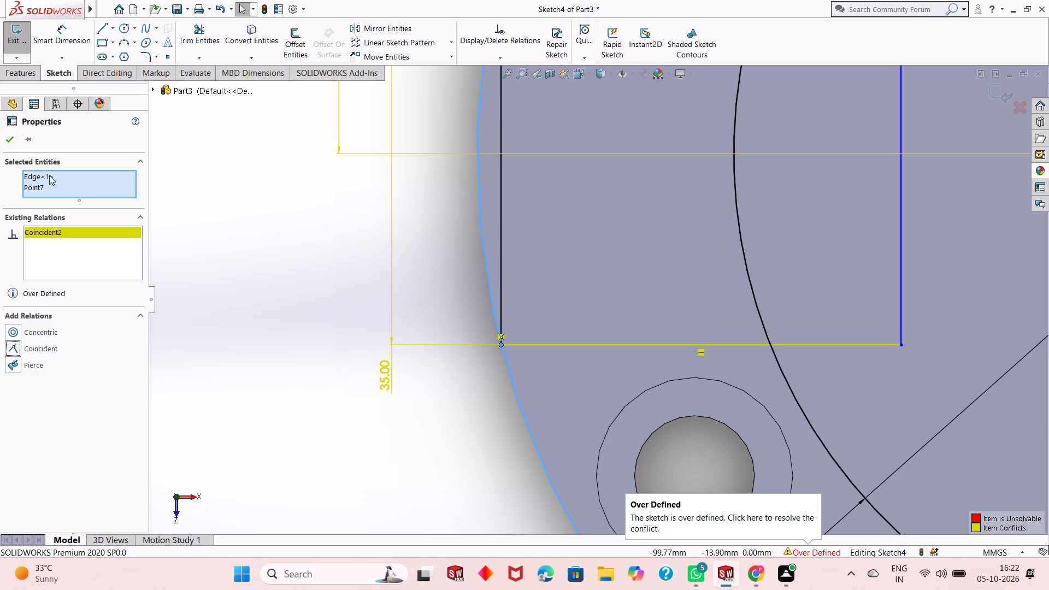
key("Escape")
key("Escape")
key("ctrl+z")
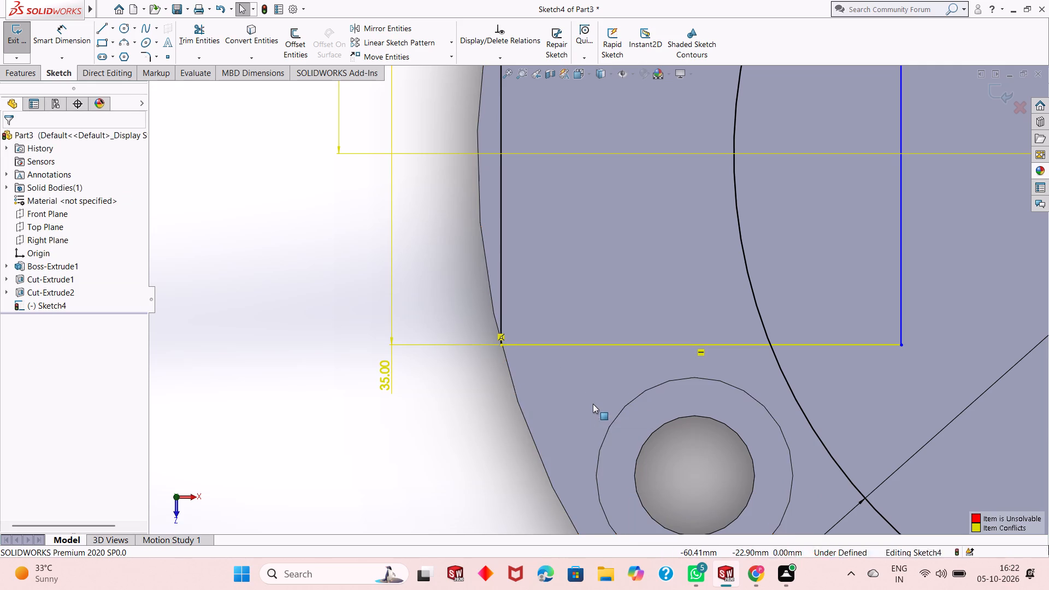
Undo the coincident relation between the dimensioned rectangle's upper outer corner and the disc's outer edge.
key("ctrl+z")
scroll(557, 411, "up", 7)
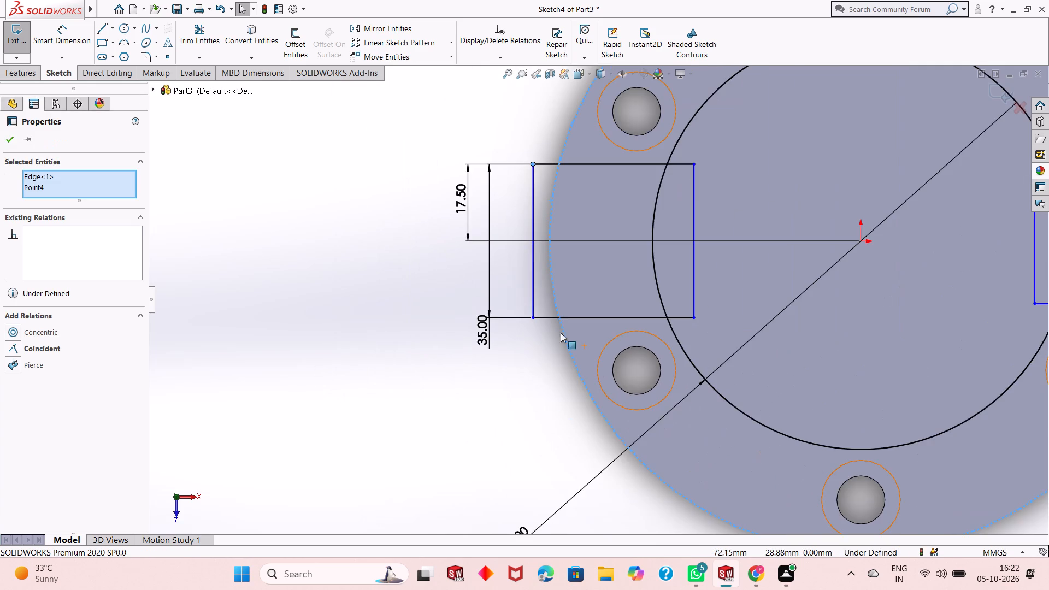
scroll(590, 209, "down", 3)
key("Escape")
key("Escape")
key("Escape")
key("Escape")
key("Escape")
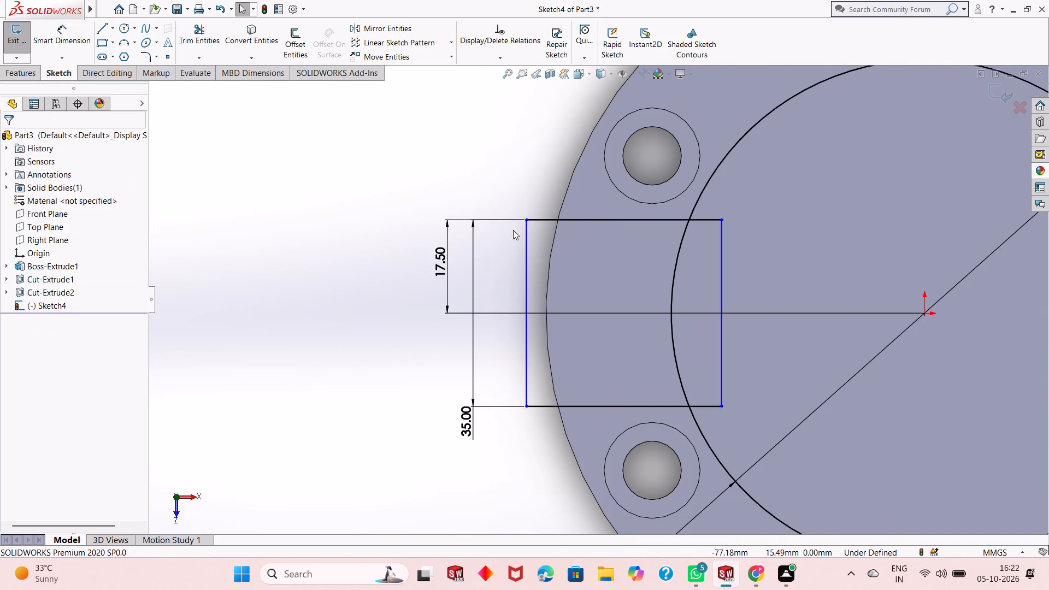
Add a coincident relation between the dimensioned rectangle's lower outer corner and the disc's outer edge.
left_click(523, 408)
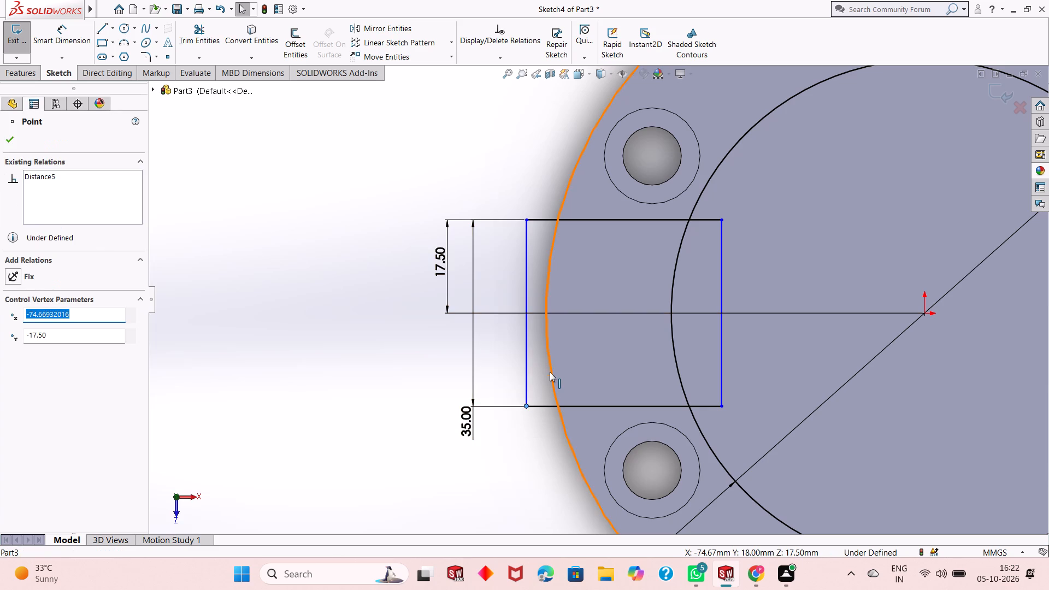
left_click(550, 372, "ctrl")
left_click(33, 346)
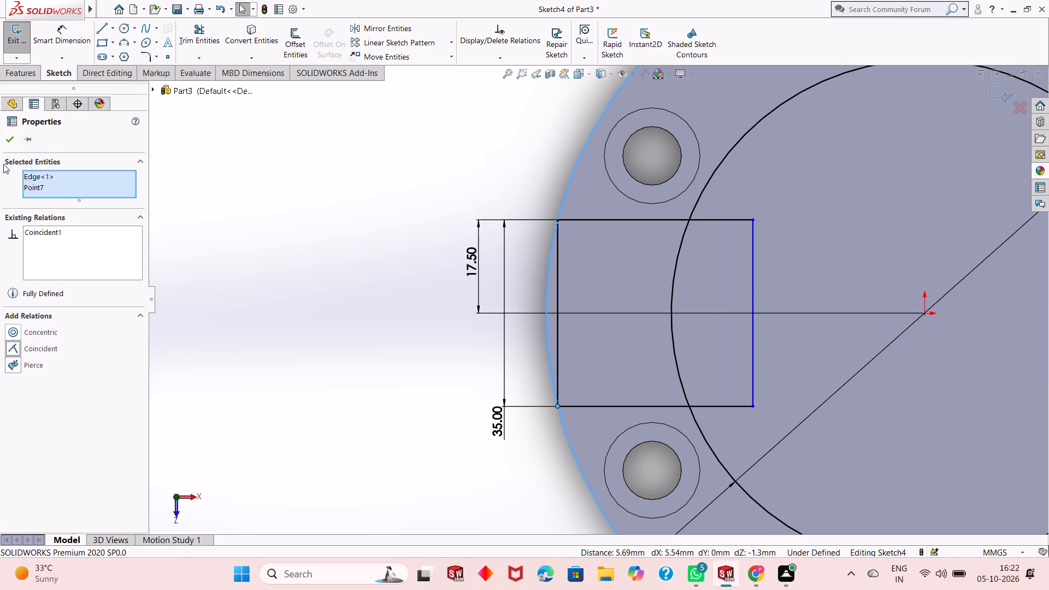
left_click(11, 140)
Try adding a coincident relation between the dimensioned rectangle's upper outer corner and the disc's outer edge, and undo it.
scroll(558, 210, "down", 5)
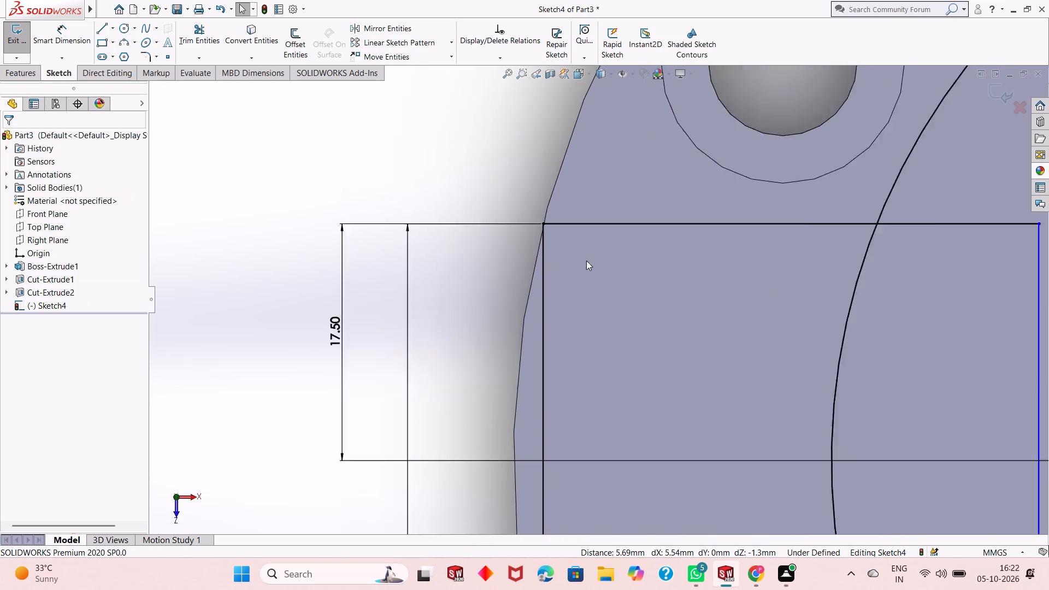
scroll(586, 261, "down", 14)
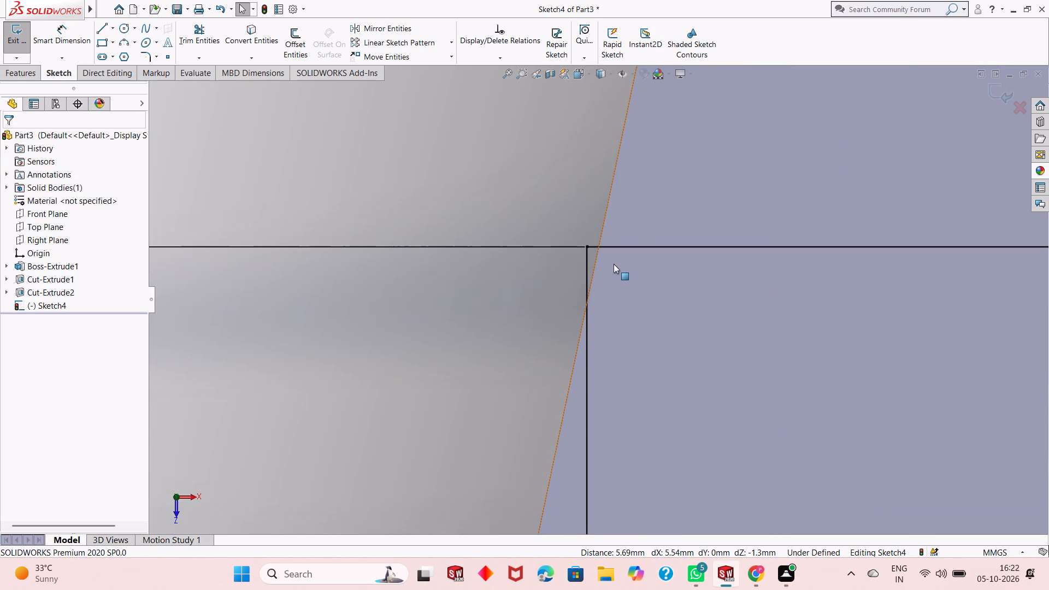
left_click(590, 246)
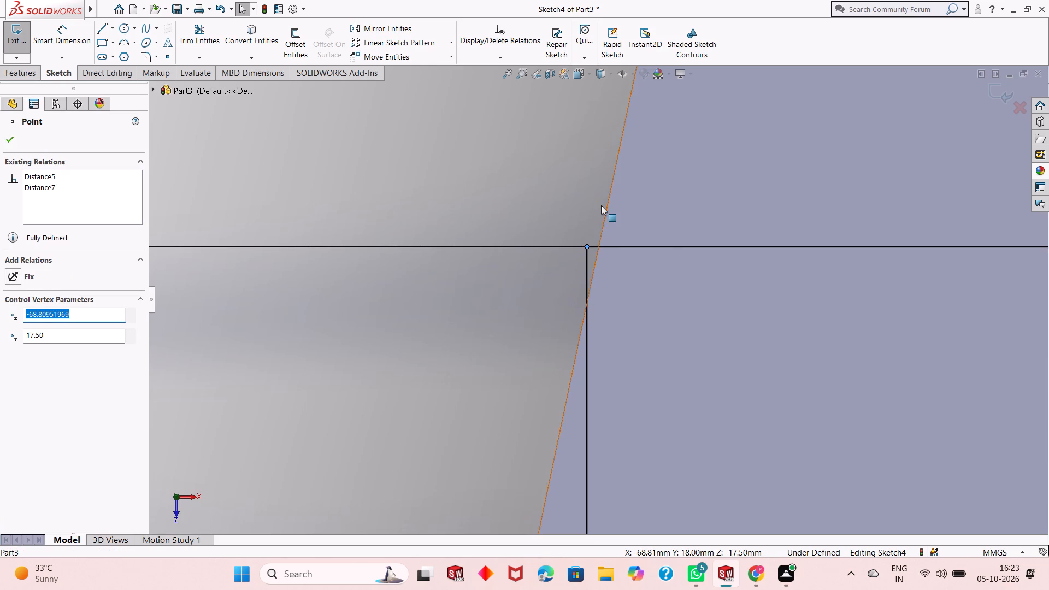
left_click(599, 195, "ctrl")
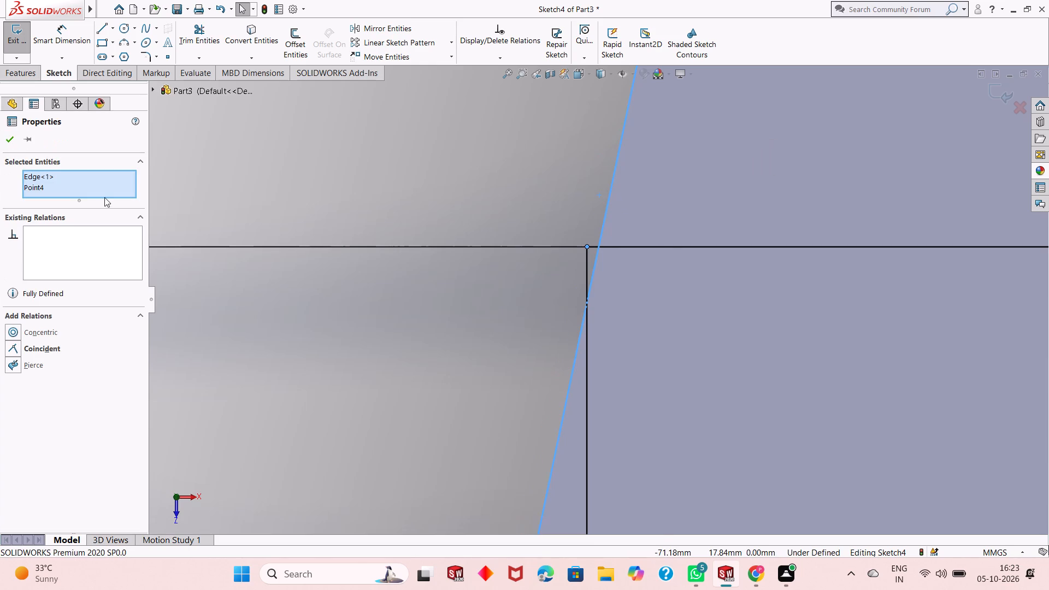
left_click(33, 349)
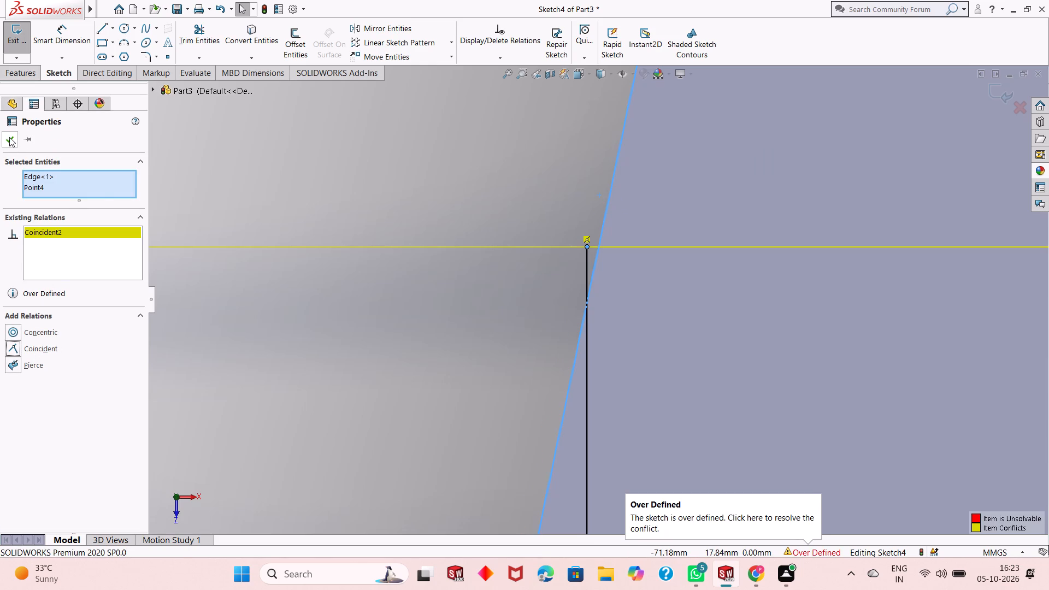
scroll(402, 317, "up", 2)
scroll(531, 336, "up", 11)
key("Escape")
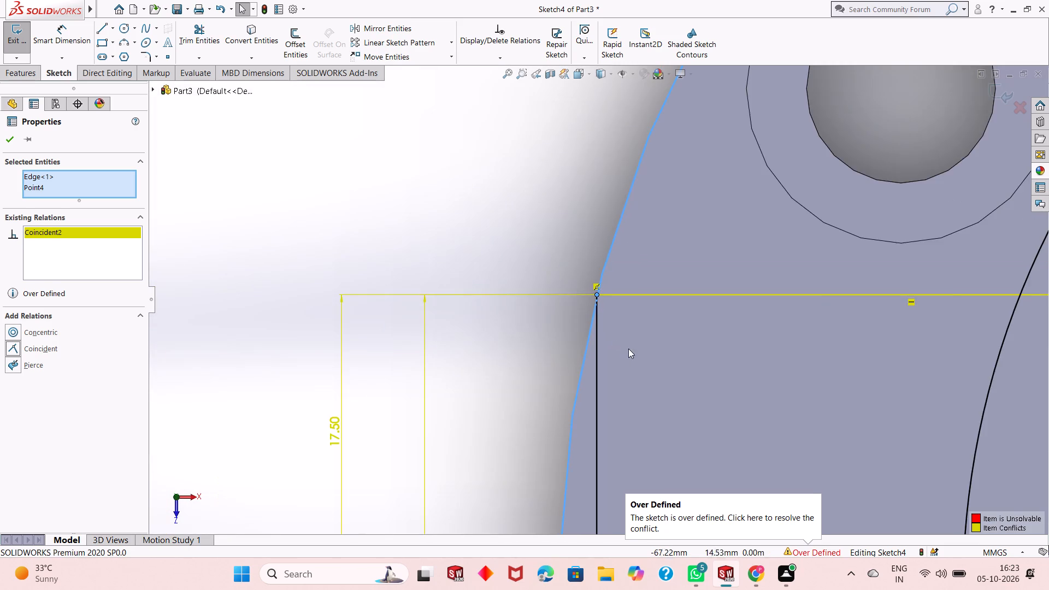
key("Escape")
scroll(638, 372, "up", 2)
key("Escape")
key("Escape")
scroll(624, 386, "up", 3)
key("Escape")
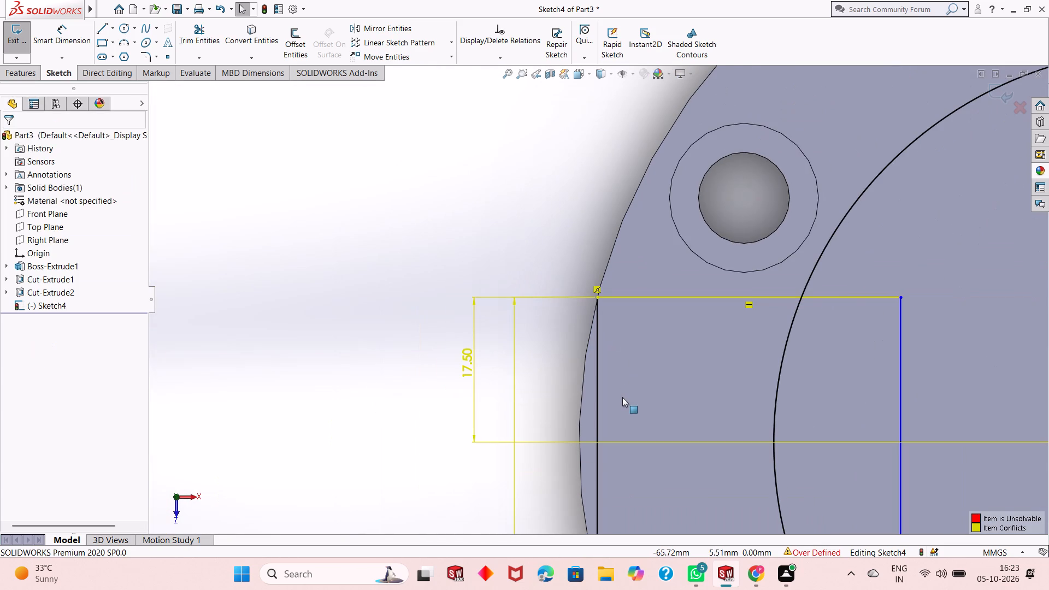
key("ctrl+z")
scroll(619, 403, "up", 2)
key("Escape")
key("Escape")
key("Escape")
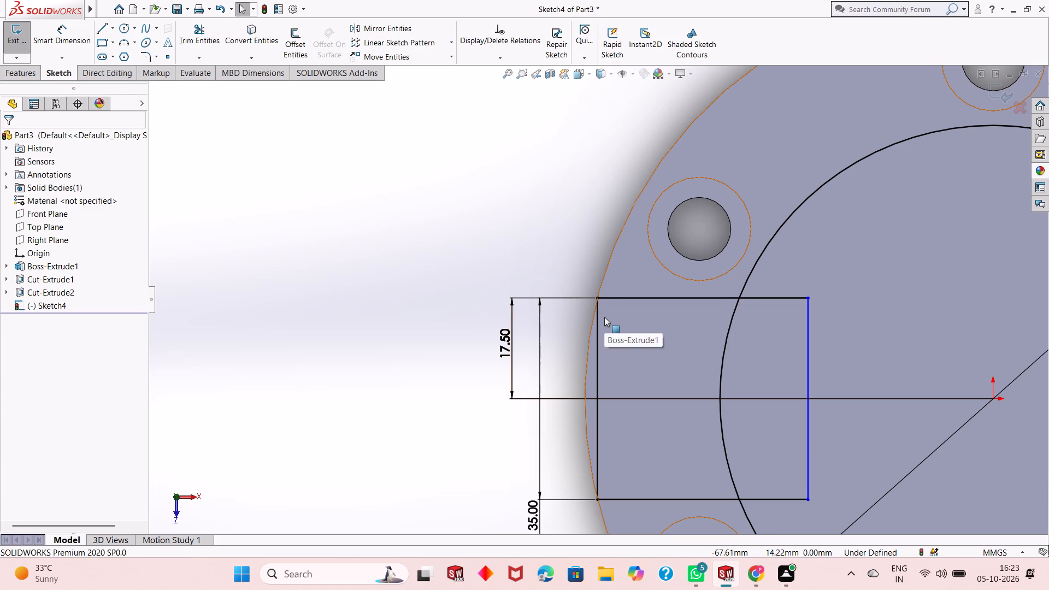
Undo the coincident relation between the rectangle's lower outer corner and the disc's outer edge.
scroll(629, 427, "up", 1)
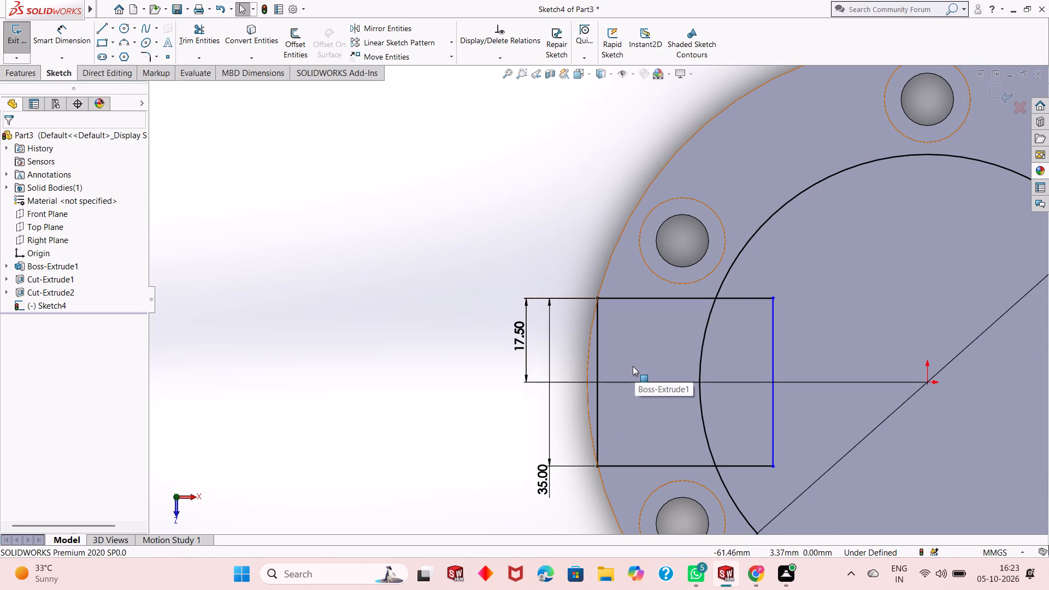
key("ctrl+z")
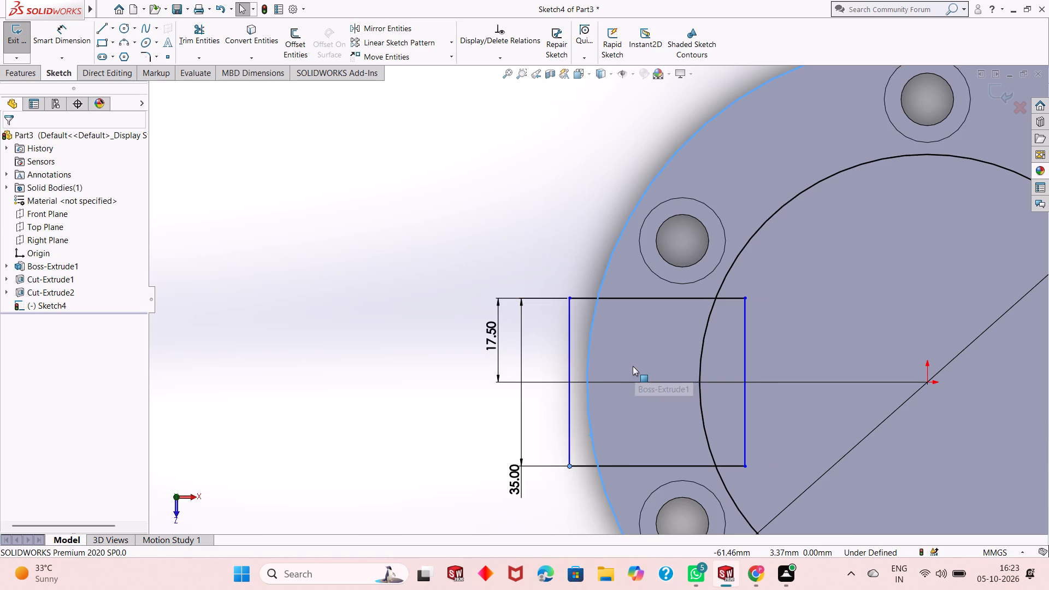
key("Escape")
Sketch a circle centred on the origin with a radius of 71 mm, following the disc's outer edge.
scroll(609, 399, "up", 3)
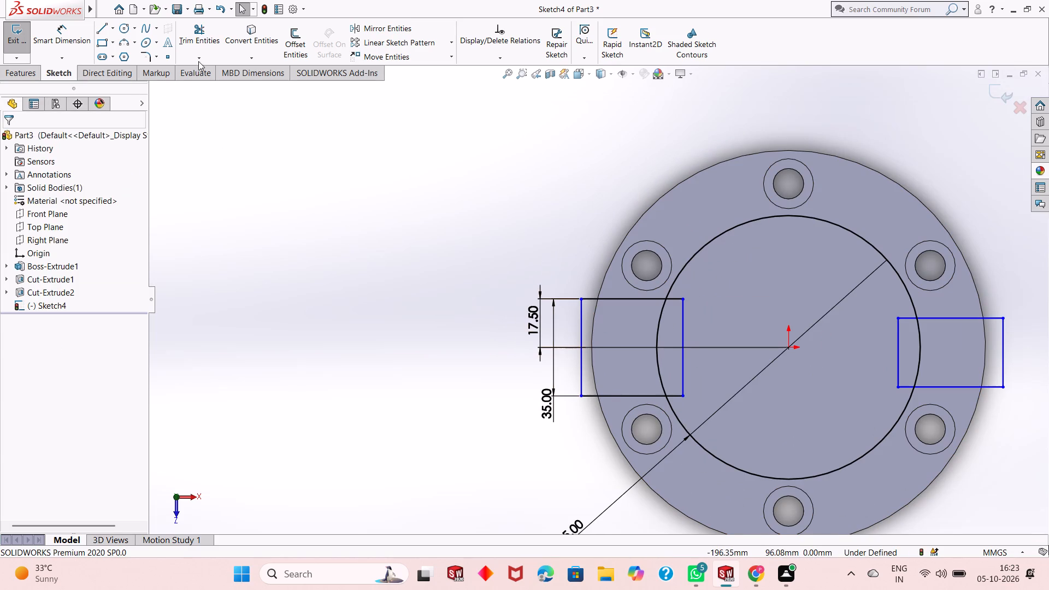
left_click(122, 30)
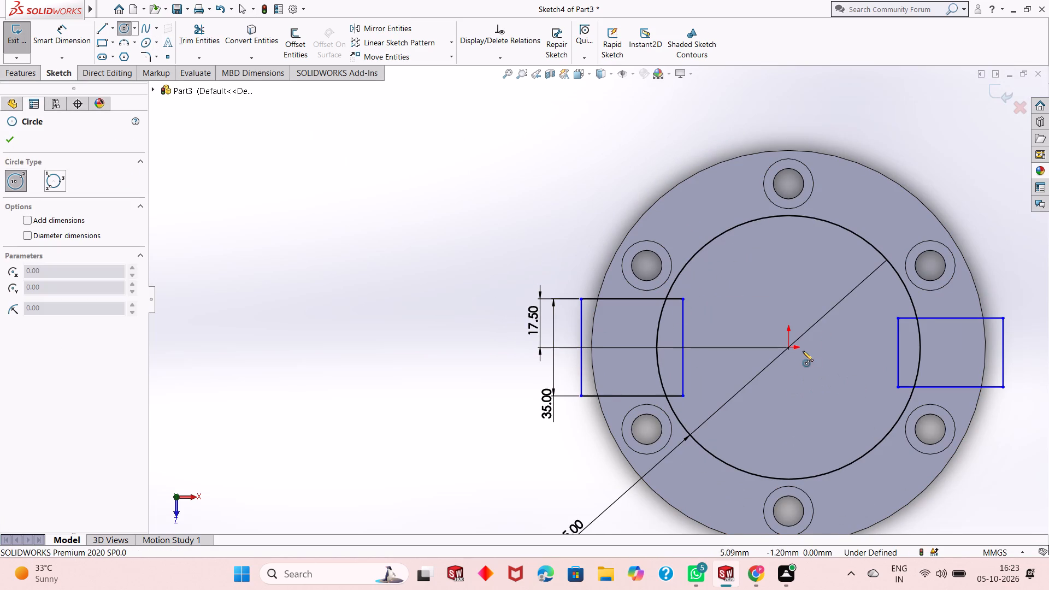
left_click(787, 347)
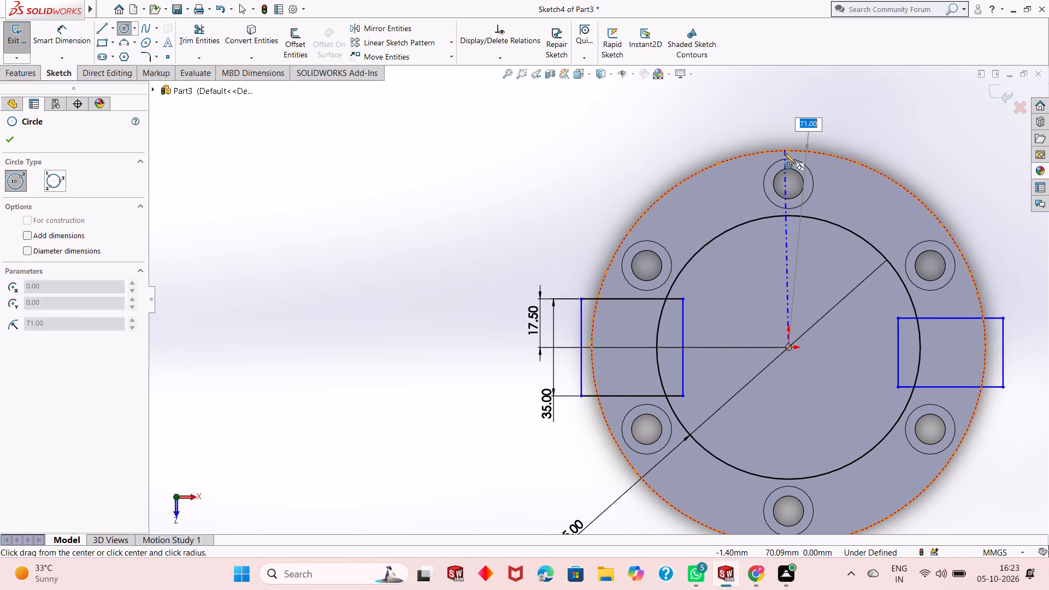
type("142/2")
key("Return")
key("Escape")
key("Escape")
key("Escape")
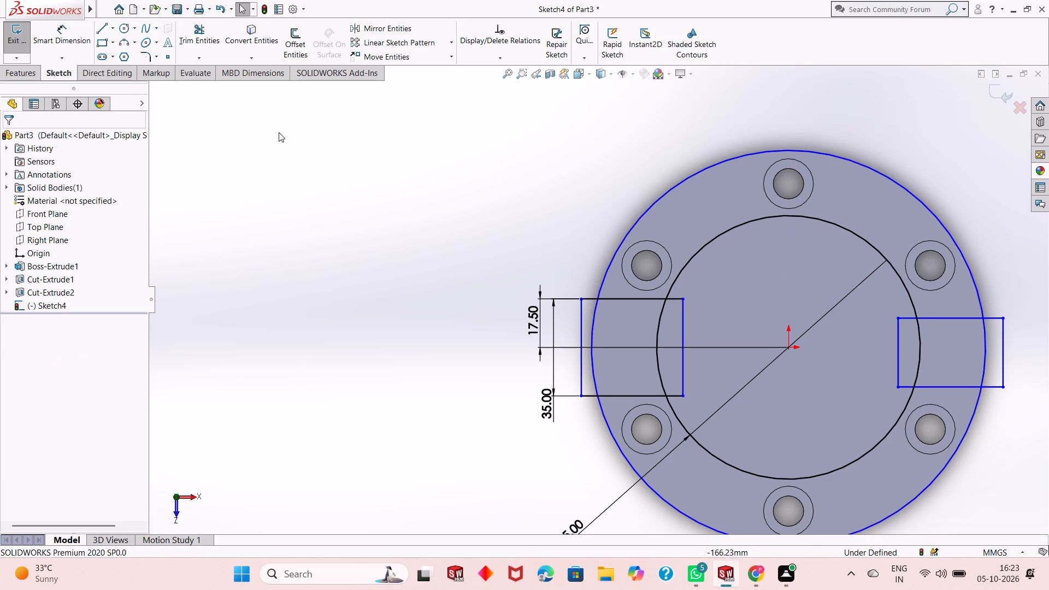
Dimension the outer sketch circle's diameter as 142 mm.
left_click(61, 36)
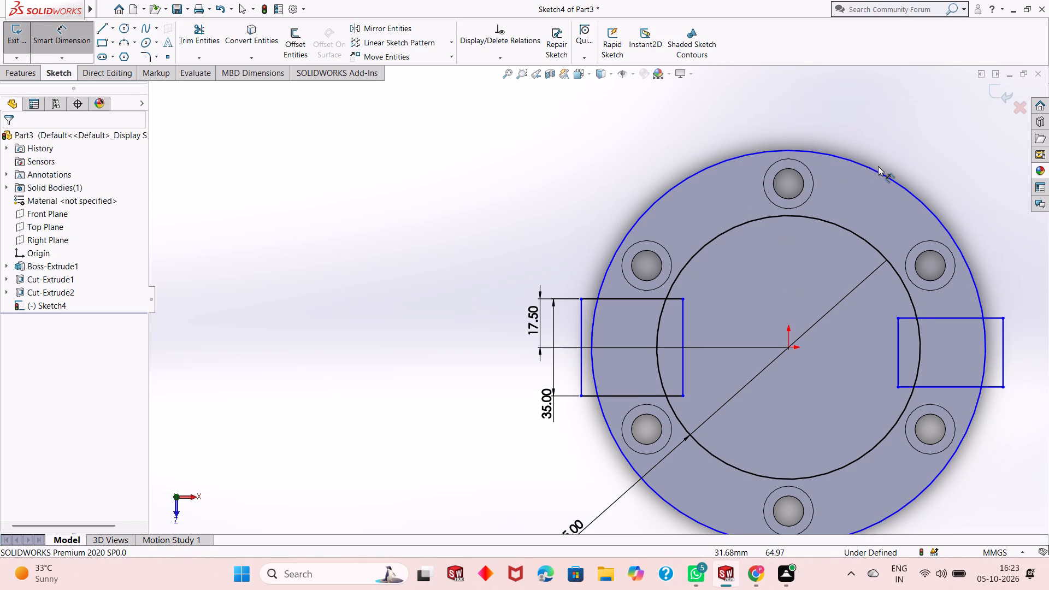
left_click(874, 171)
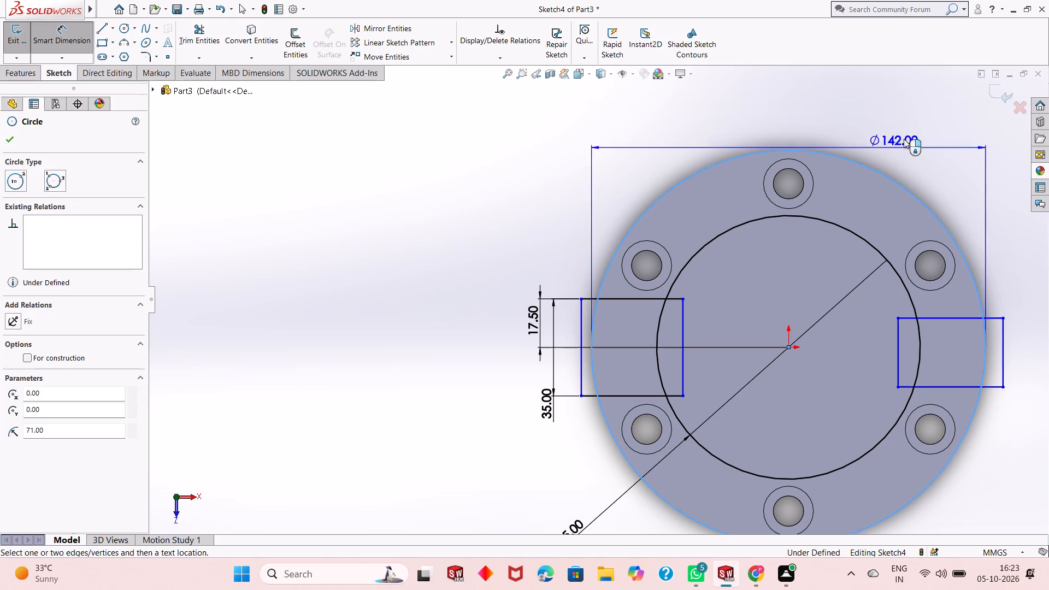
left_click(905, 138)
left_click(863, 118)
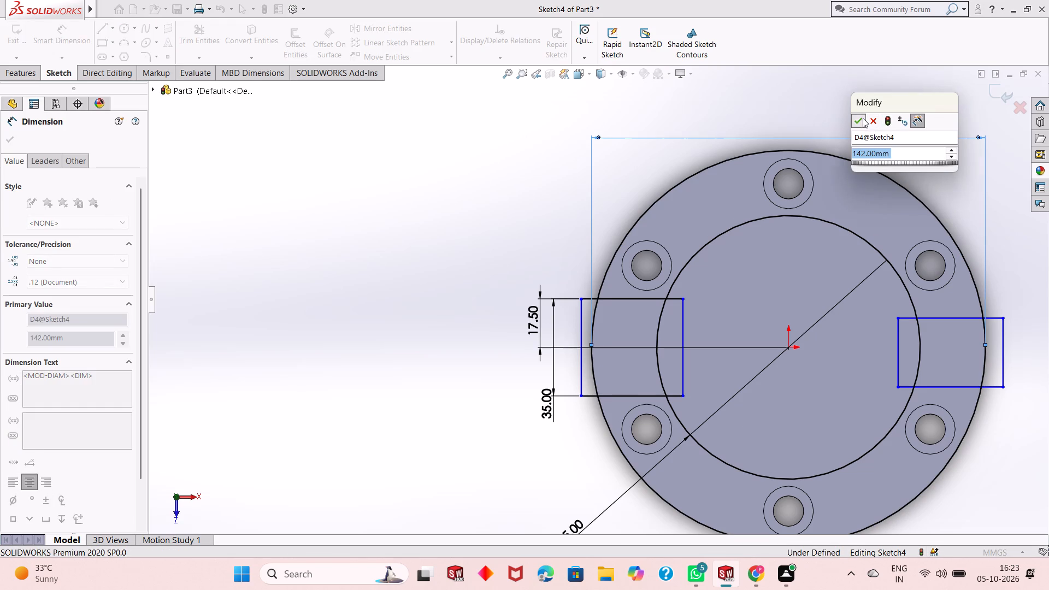
key("Escape")
key("Escape")
key("Escape")
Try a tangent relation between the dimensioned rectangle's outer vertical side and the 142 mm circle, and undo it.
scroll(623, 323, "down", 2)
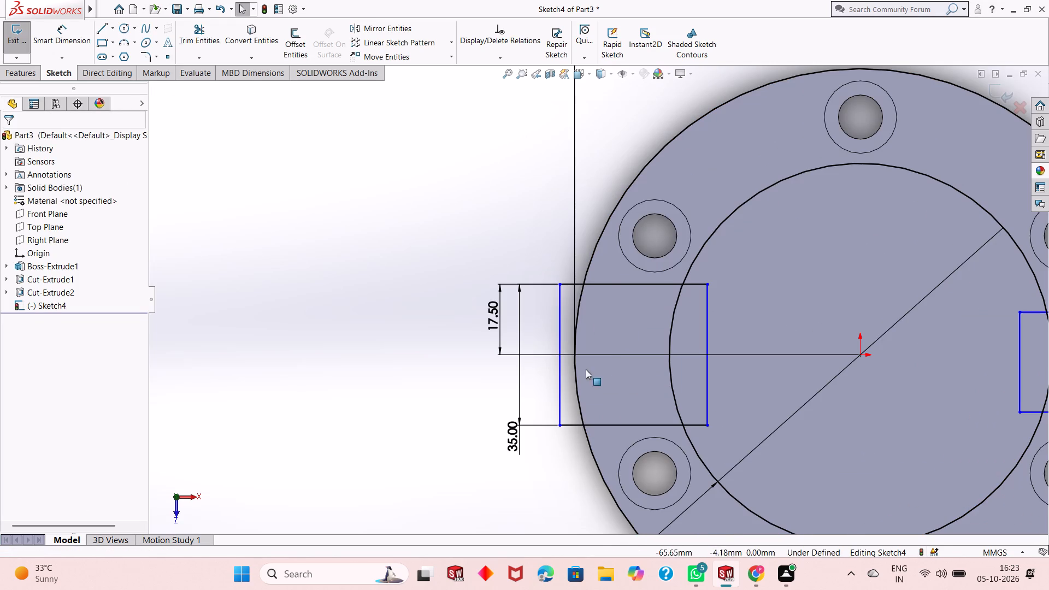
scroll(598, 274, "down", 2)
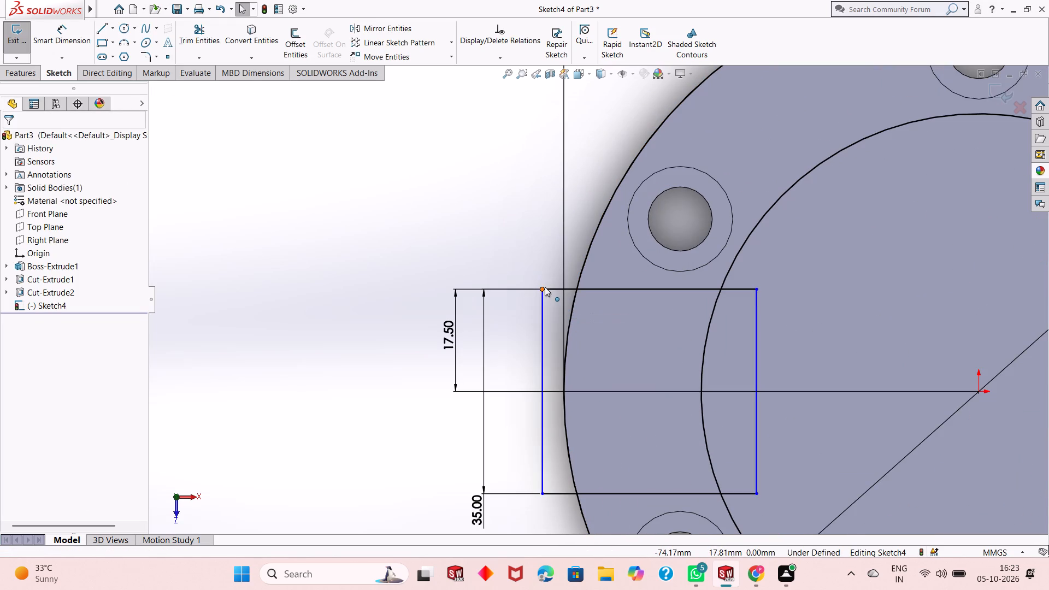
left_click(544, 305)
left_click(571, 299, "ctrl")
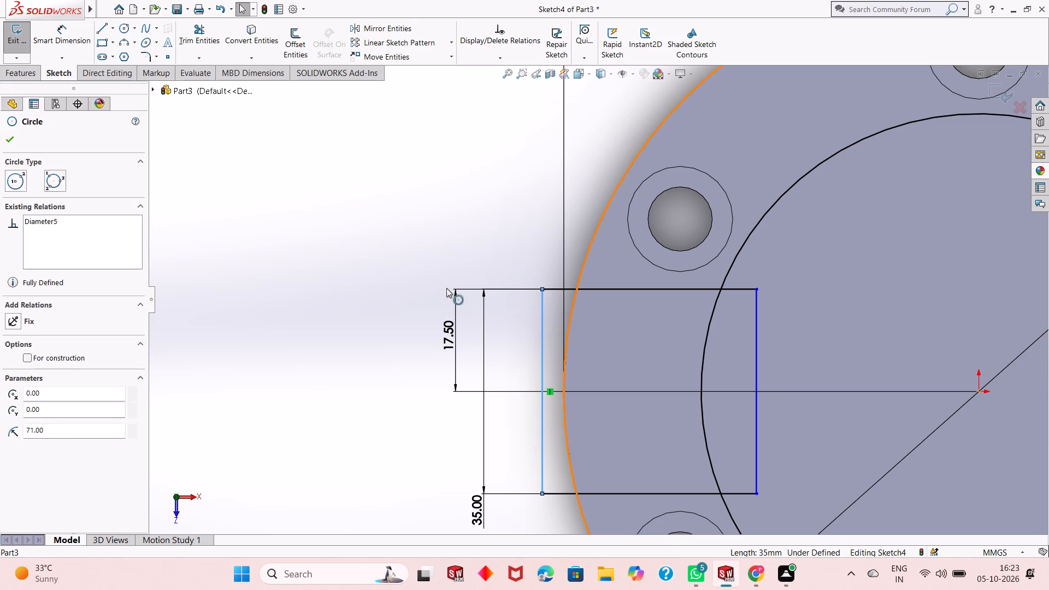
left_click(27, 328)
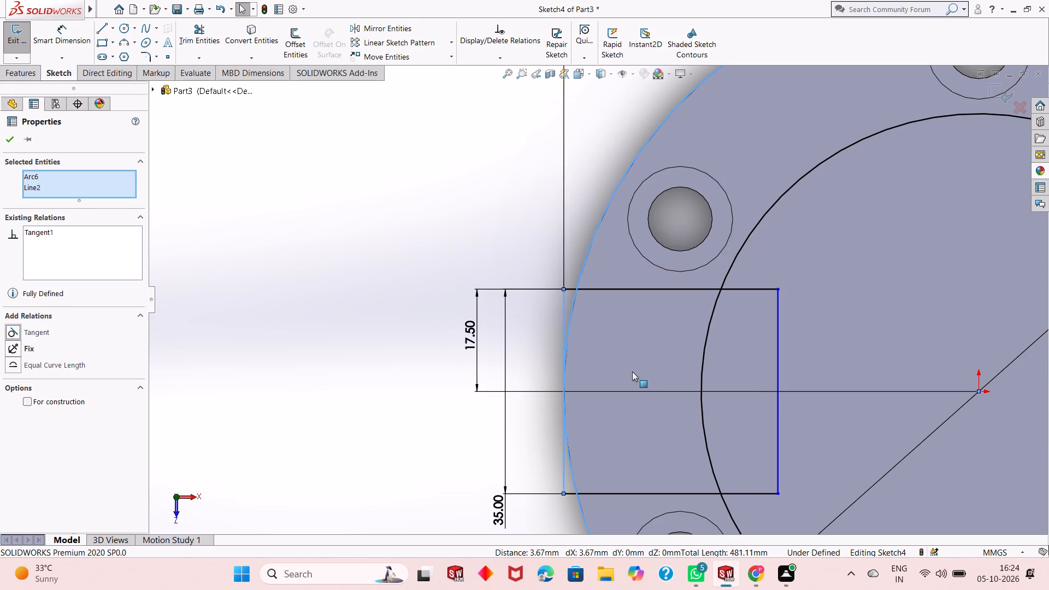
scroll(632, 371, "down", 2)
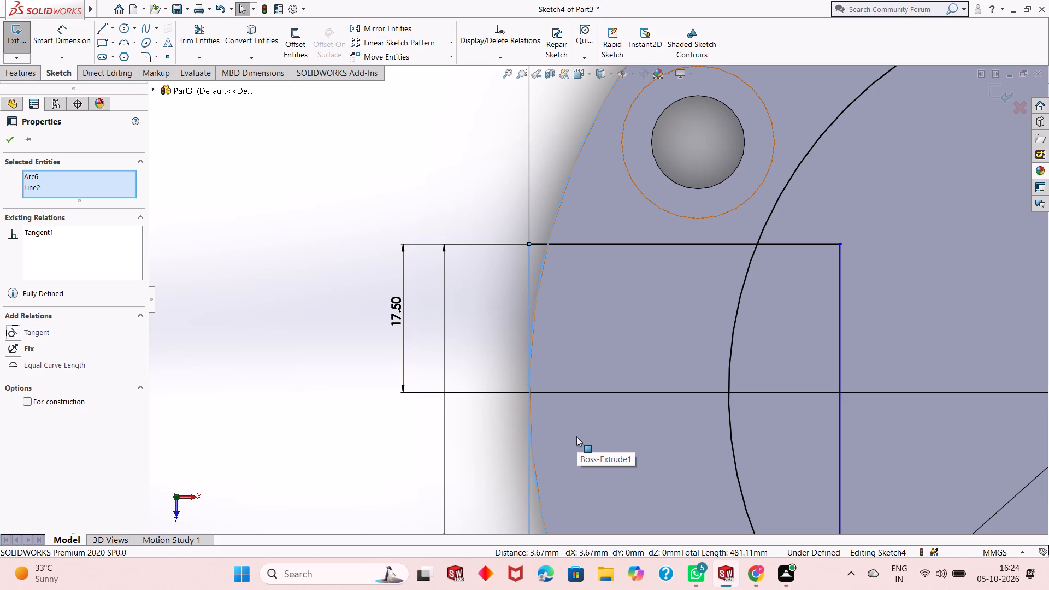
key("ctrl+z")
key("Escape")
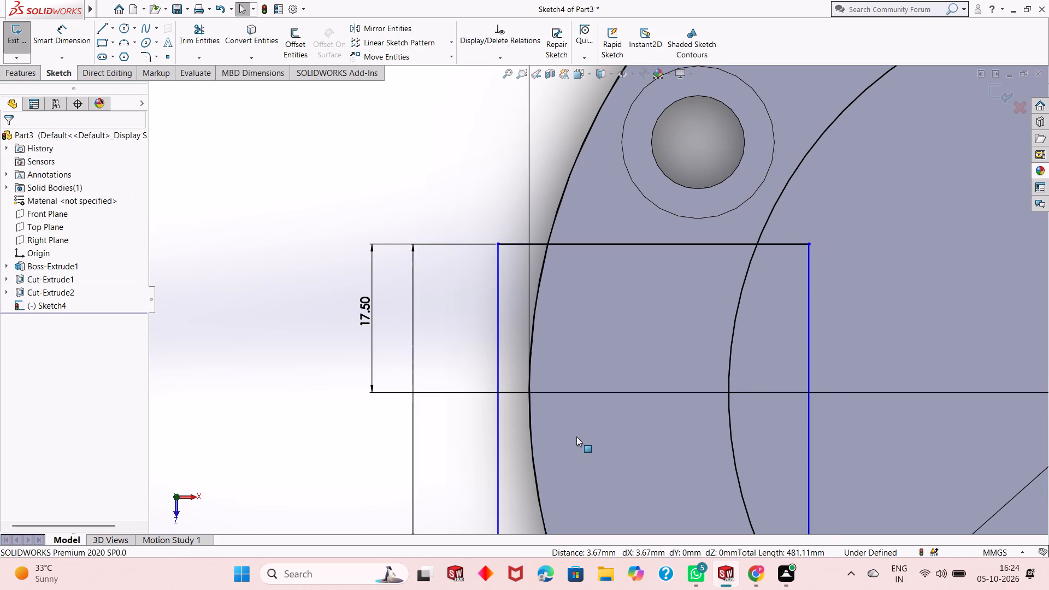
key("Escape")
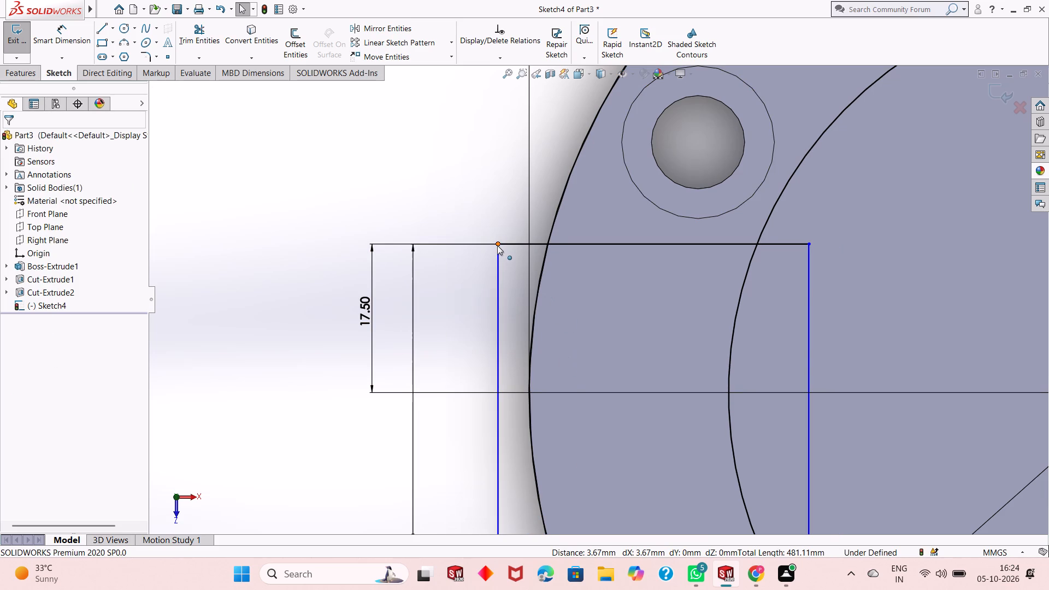
Add a coincident relation between the dimensioned rectangle's upper outer corner and the 142 mm circle.
left_click(497, 245)
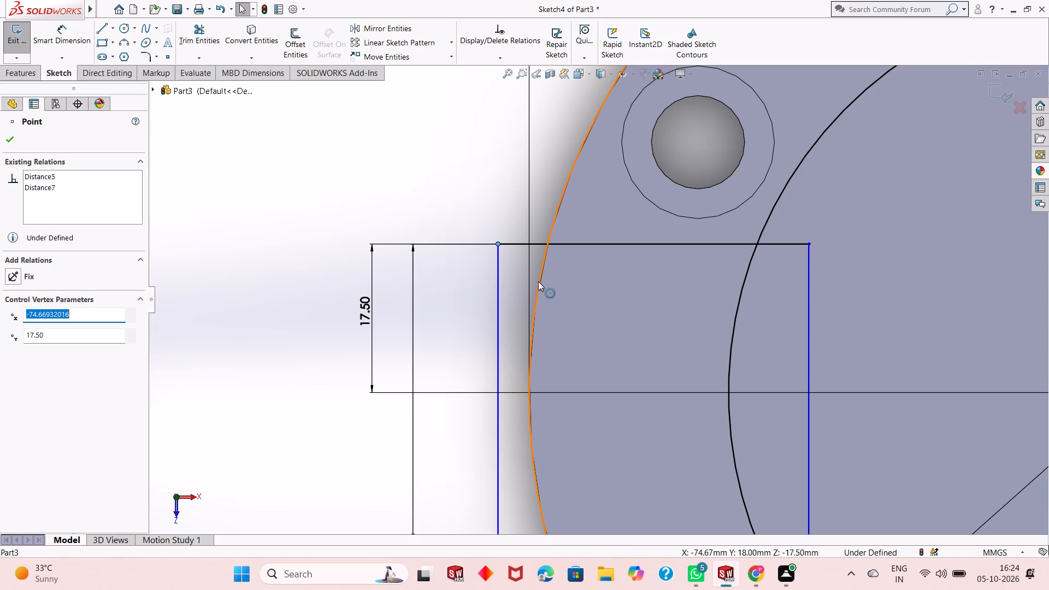
left_click(538, 281, "ctrl")
left_click(39, 347)
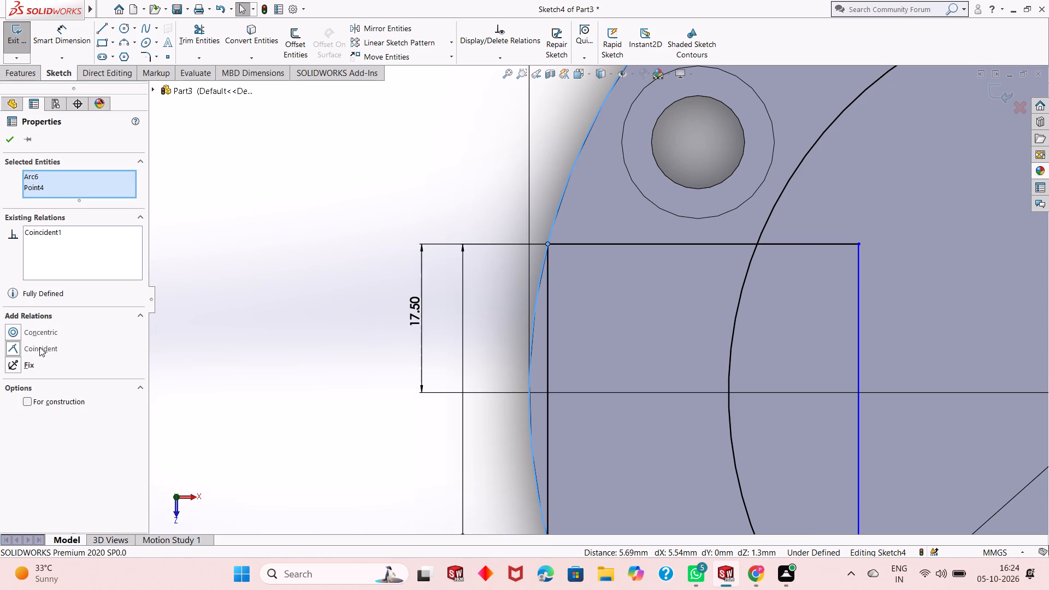
left_click(8, 140)
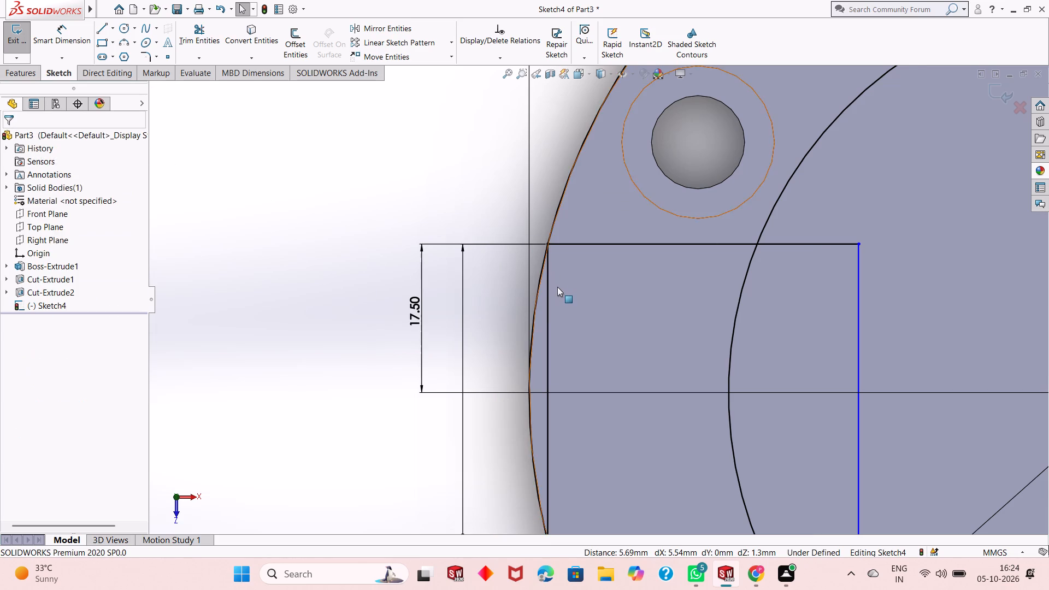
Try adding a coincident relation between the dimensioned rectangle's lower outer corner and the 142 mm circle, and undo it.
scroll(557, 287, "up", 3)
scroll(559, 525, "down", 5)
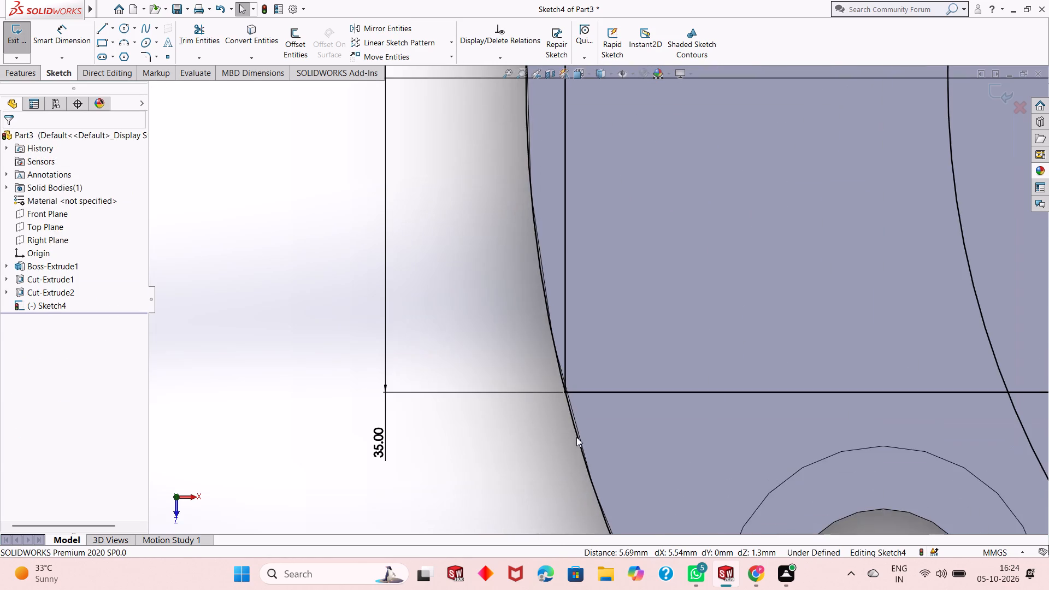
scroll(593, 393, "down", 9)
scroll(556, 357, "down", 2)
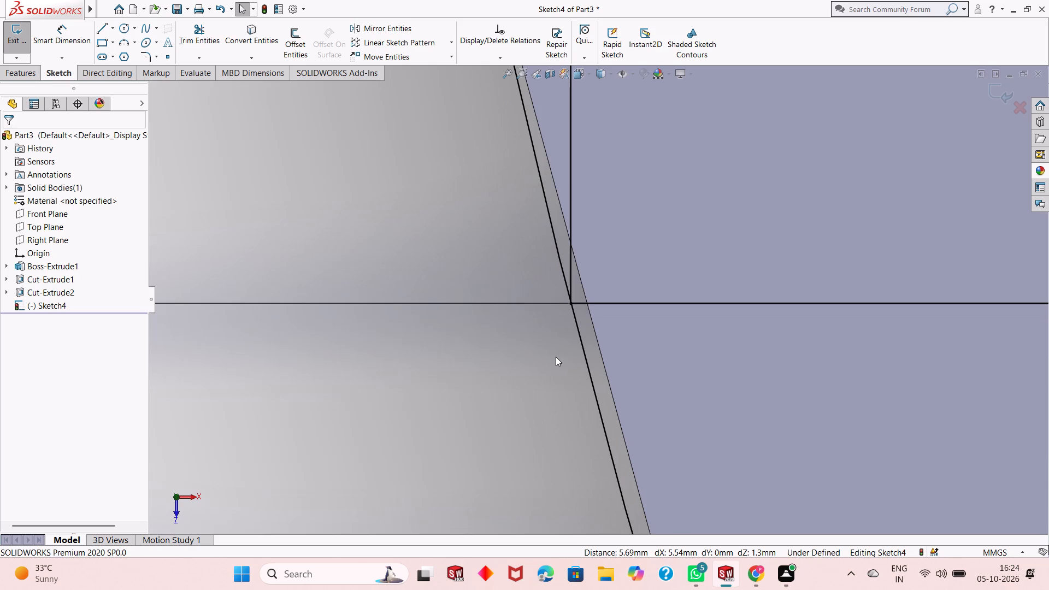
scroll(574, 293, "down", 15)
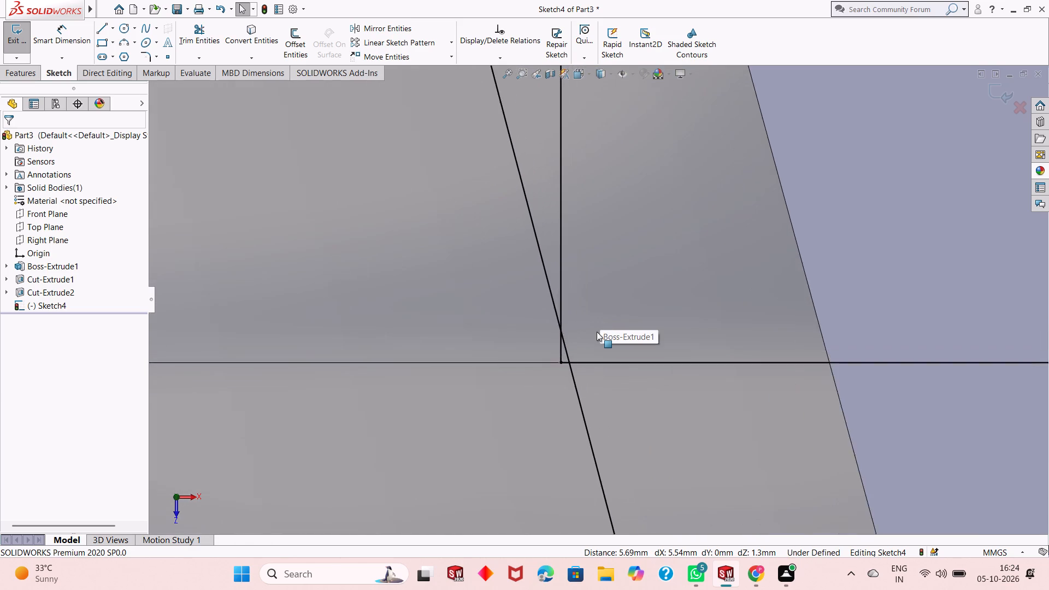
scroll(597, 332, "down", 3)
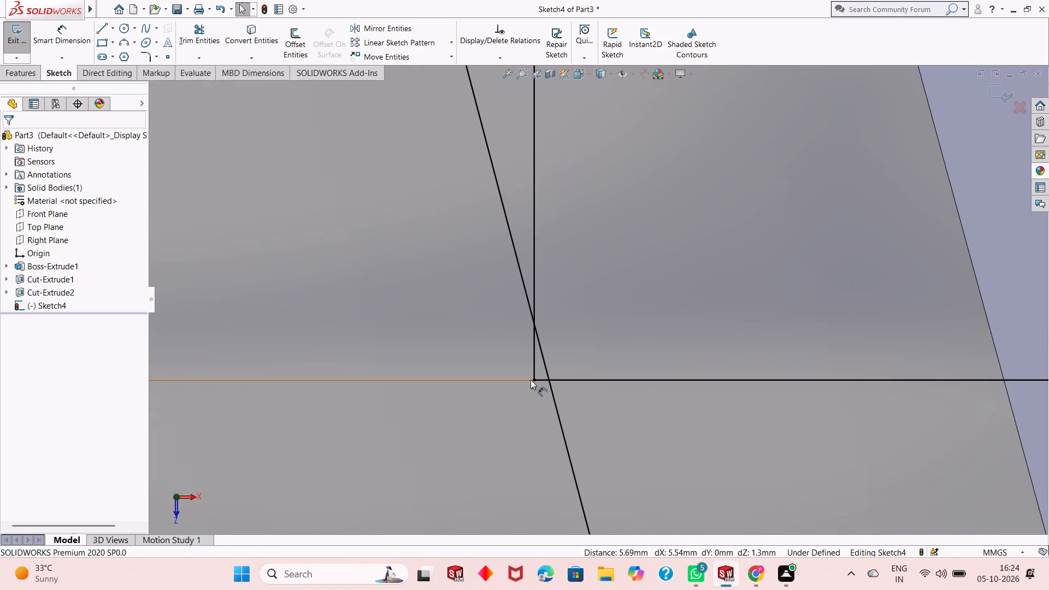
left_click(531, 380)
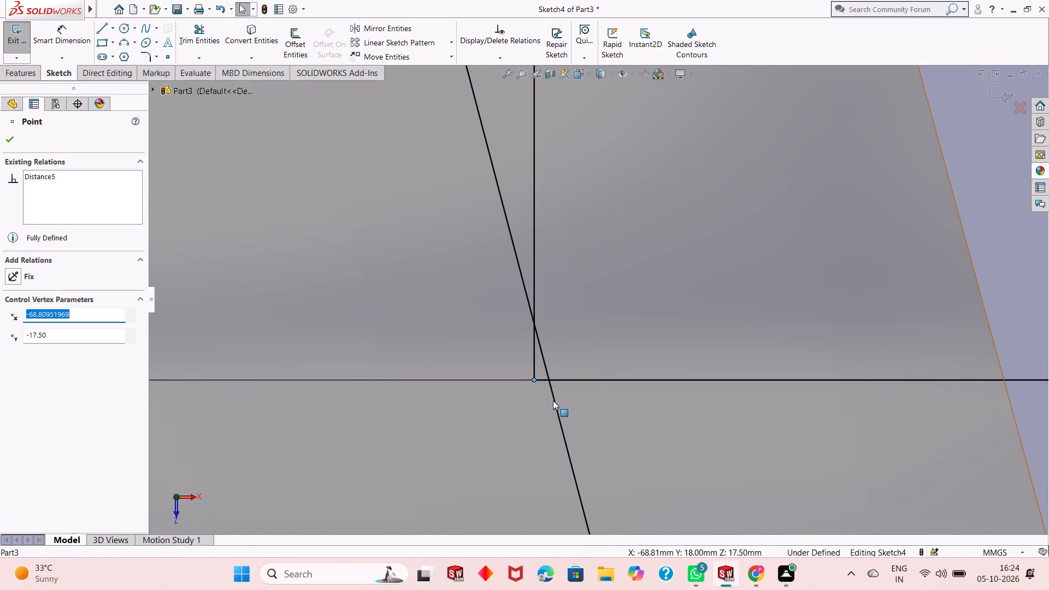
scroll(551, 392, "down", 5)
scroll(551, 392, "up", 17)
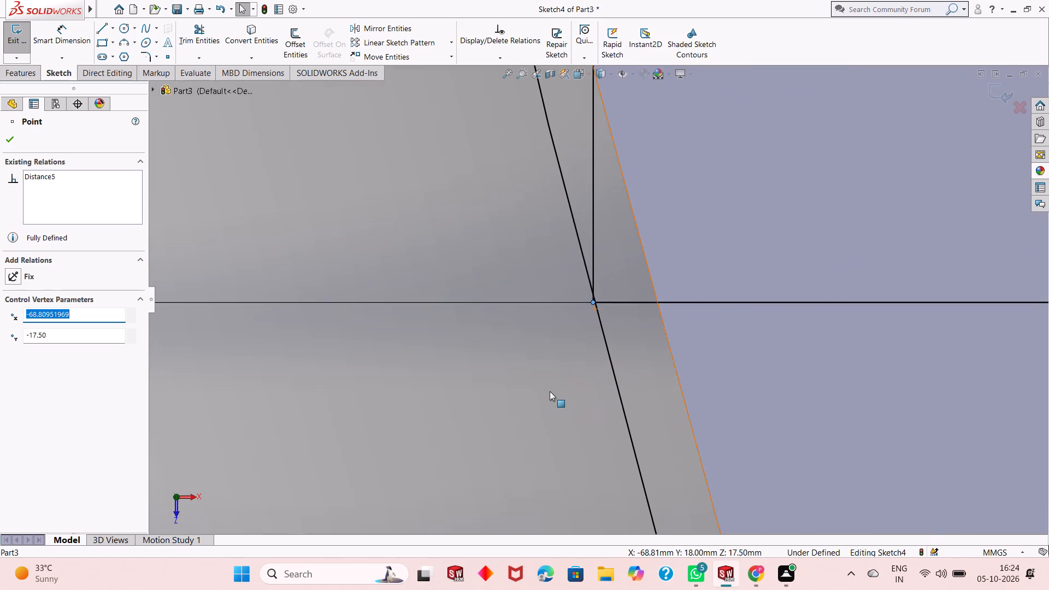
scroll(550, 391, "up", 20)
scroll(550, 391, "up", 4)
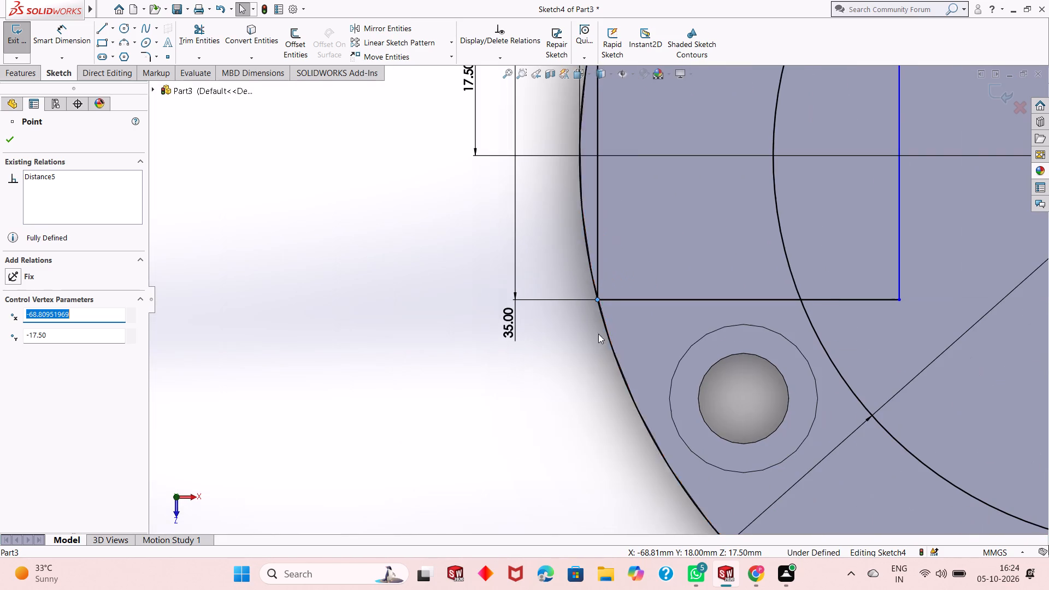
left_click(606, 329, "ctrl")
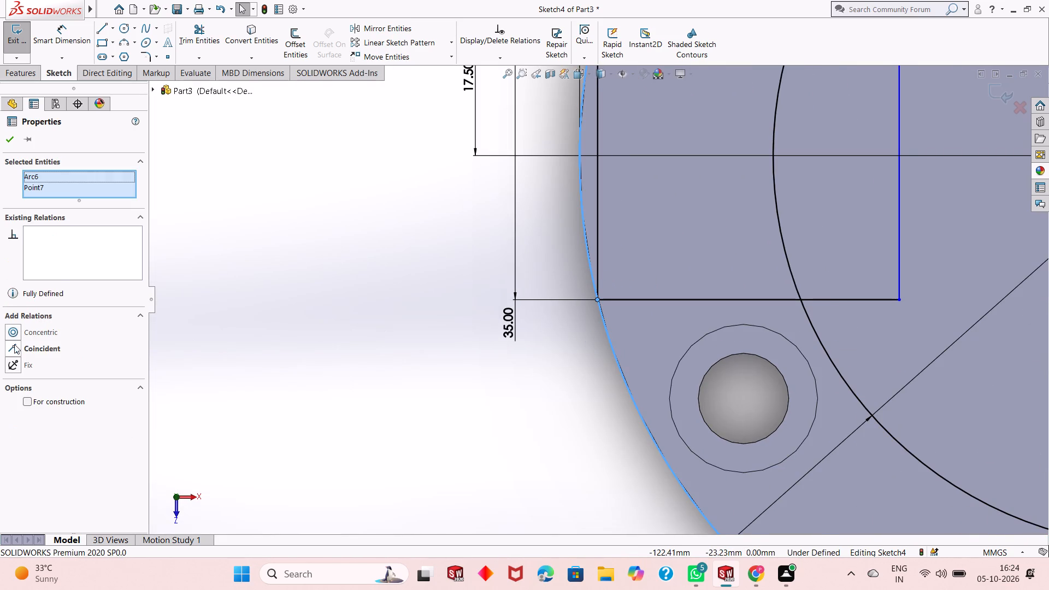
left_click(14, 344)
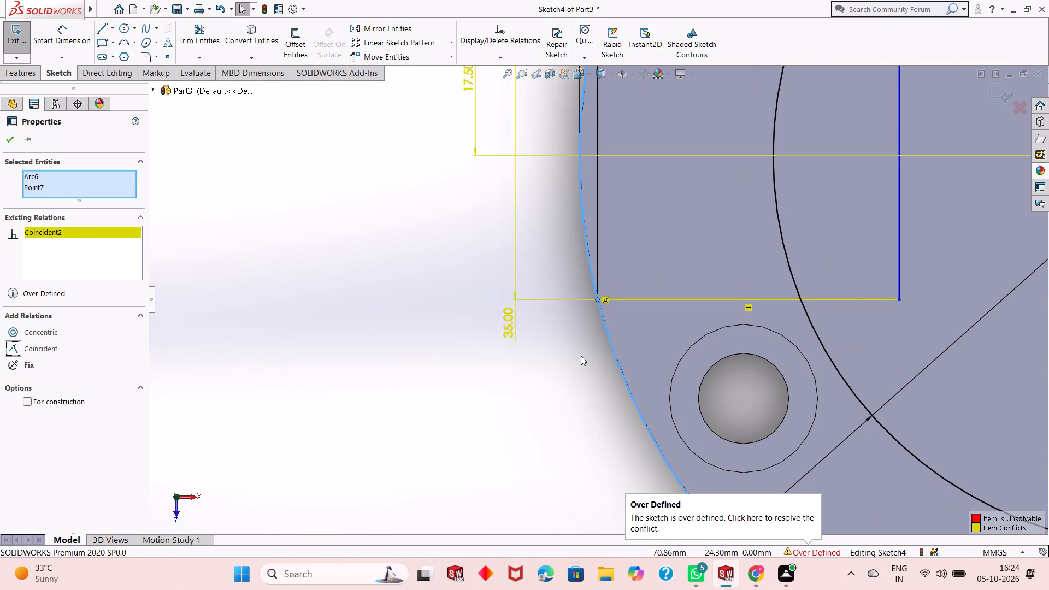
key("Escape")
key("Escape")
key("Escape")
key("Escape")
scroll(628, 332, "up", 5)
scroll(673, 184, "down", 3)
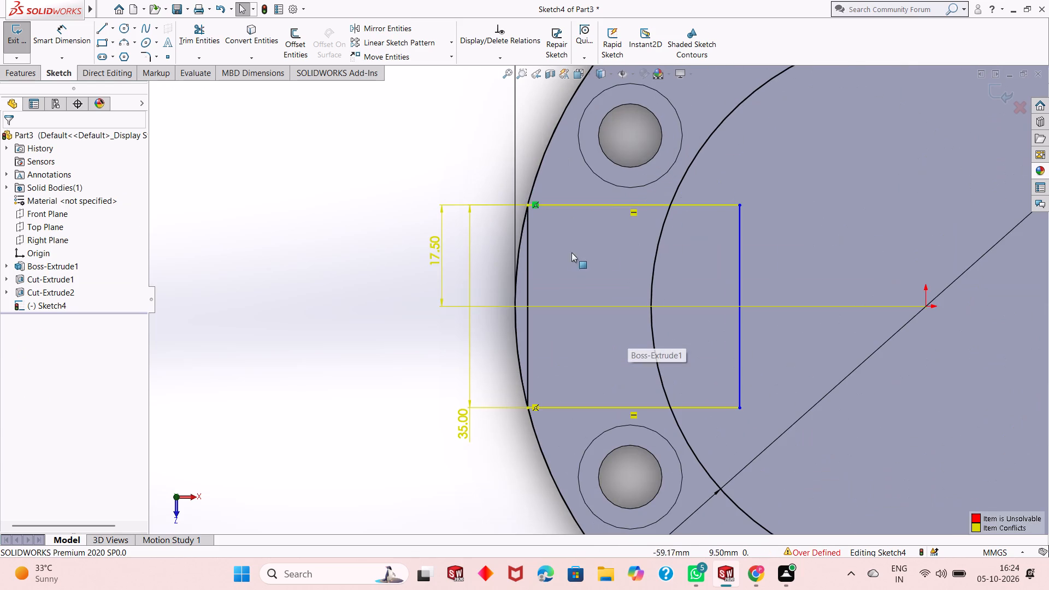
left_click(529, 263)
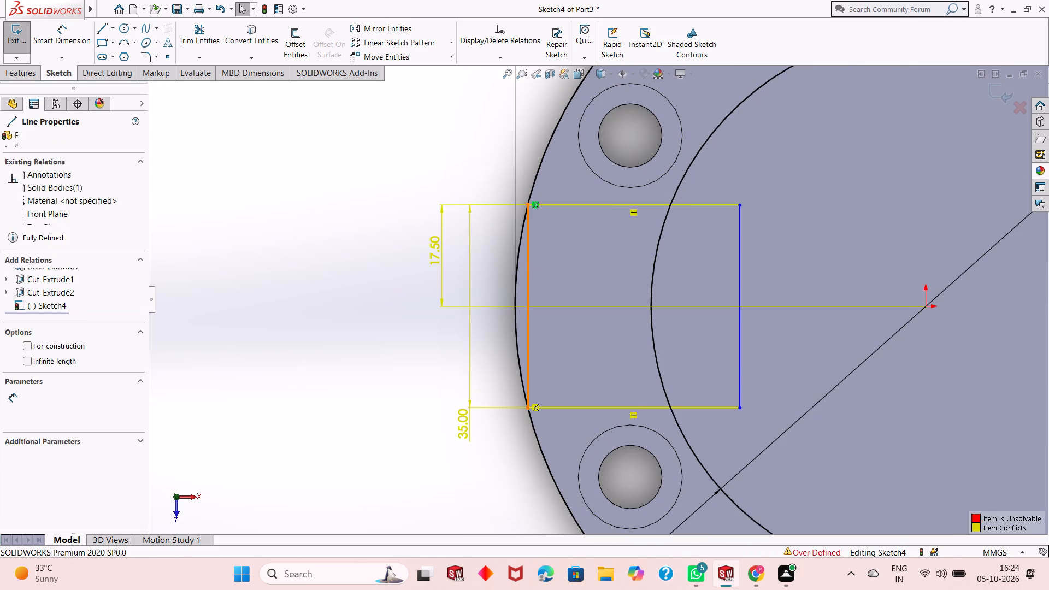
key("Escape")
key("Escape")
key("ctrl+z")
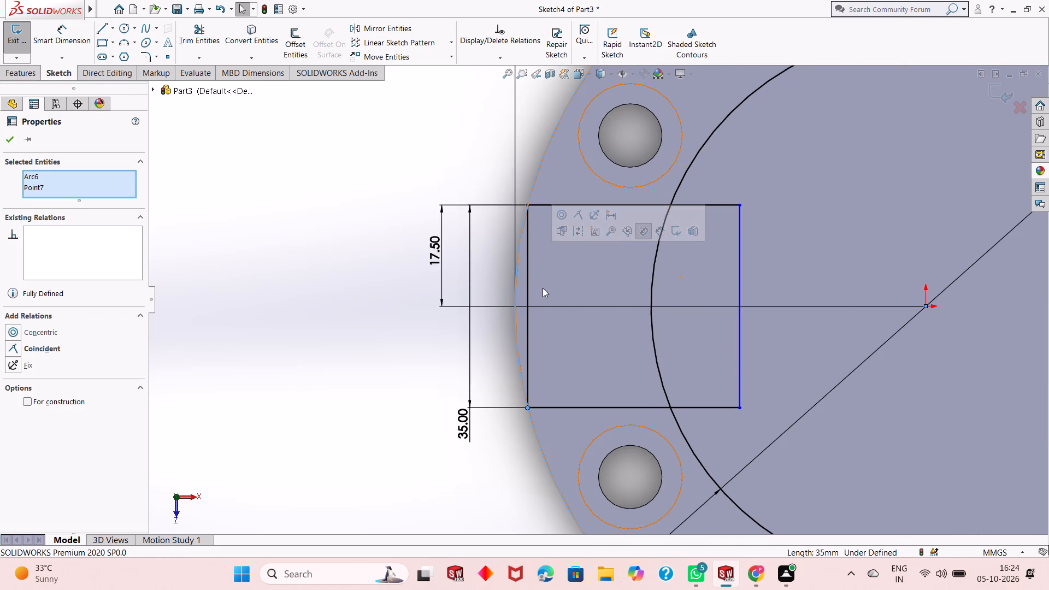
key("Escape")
Delete the dimensioned rectangle's outer vertical side.
right_click(528, 272)
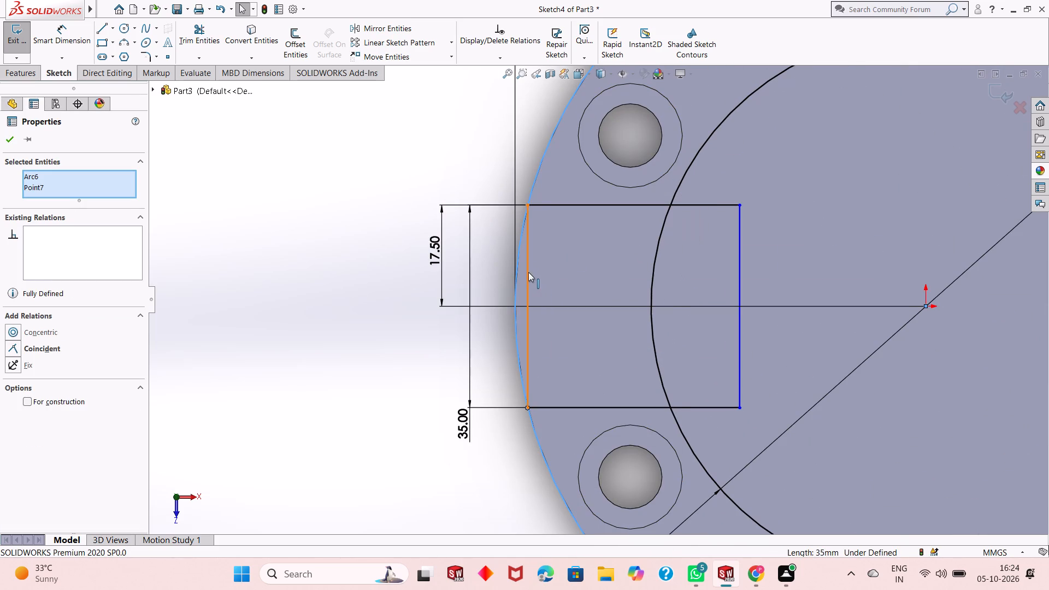
left_click(564, 446)
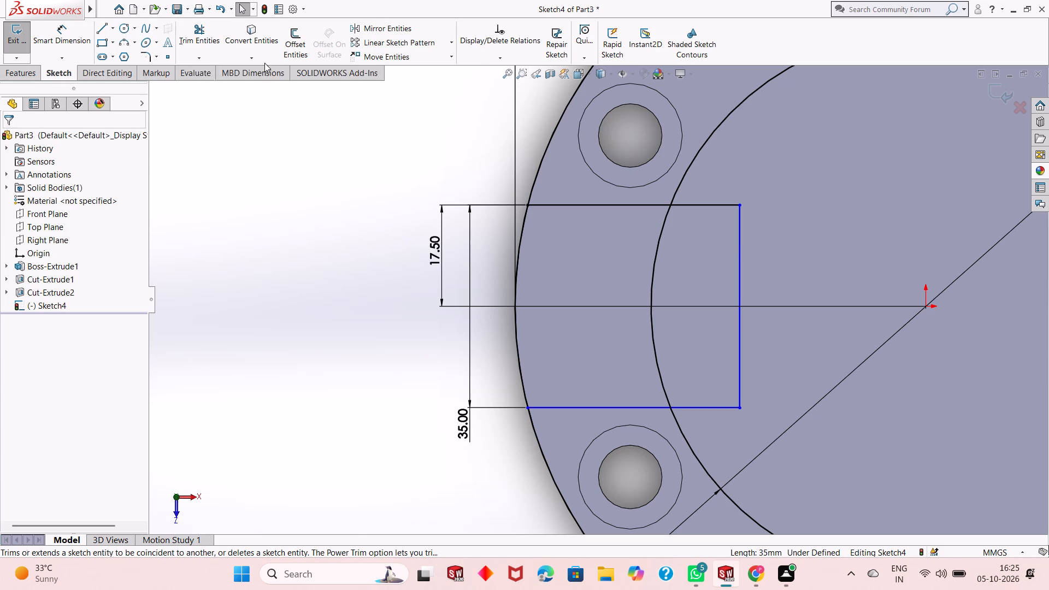
Add a coincident relation between the outer endpoint of the rectangle's lower horizontal line and the 142 mm circle.
scroll(533, 416, "down", 6)
scroll(531, 415, "up", 2)
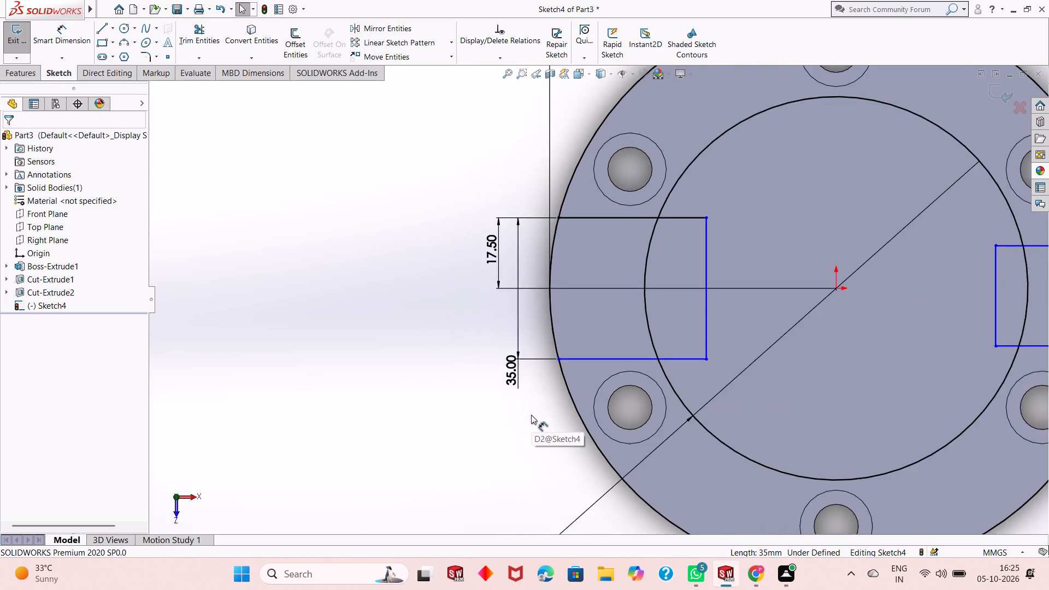
scroll(531, 415, "up", 3)
scroll(588, 322, "down", 17)
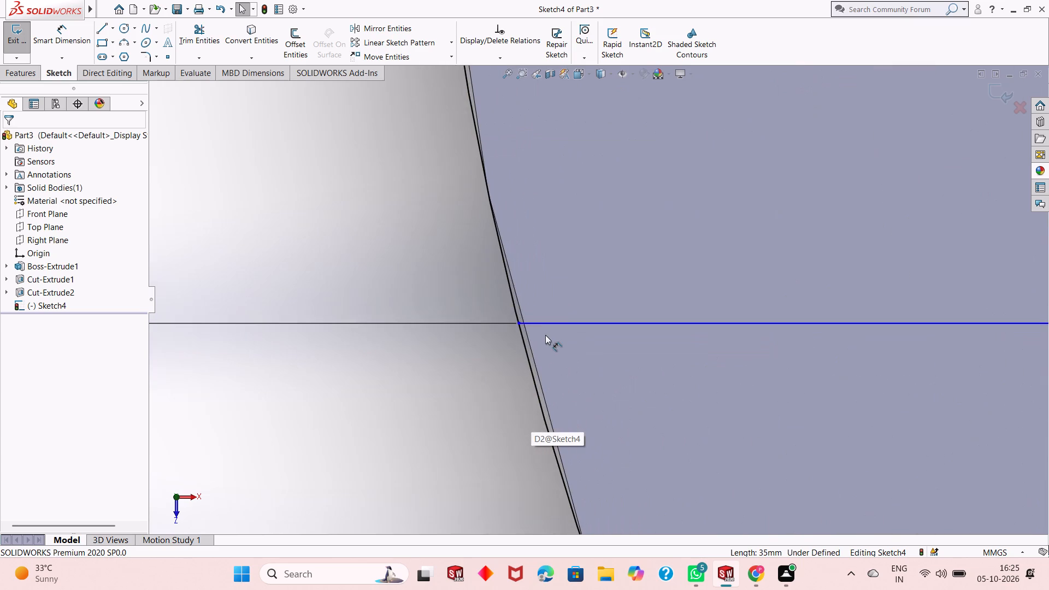
left_click(514, 322)
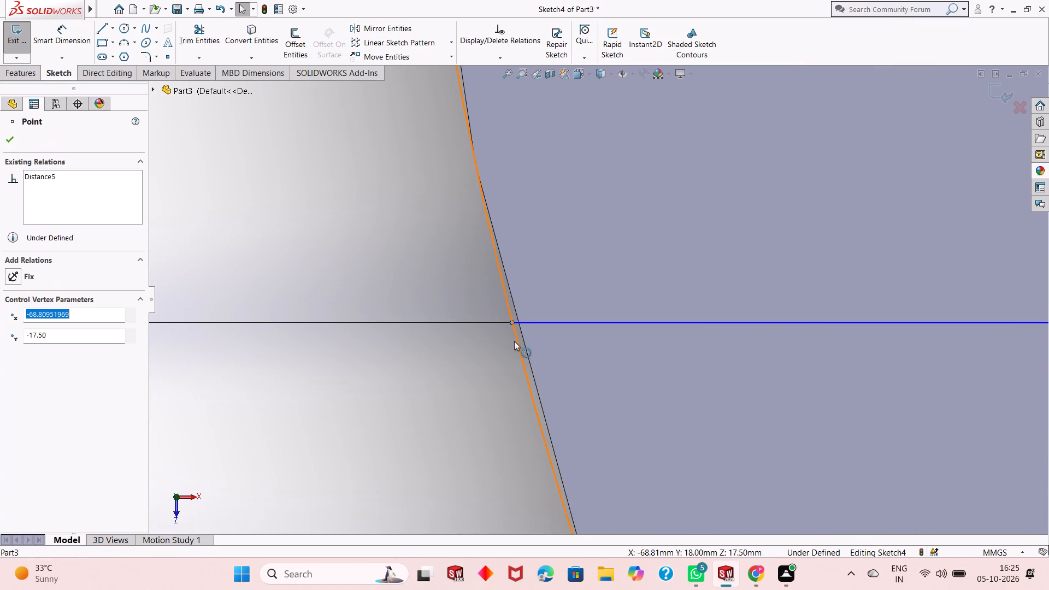
left_click(514, 341, "ctrl")
left_click(18, 342)
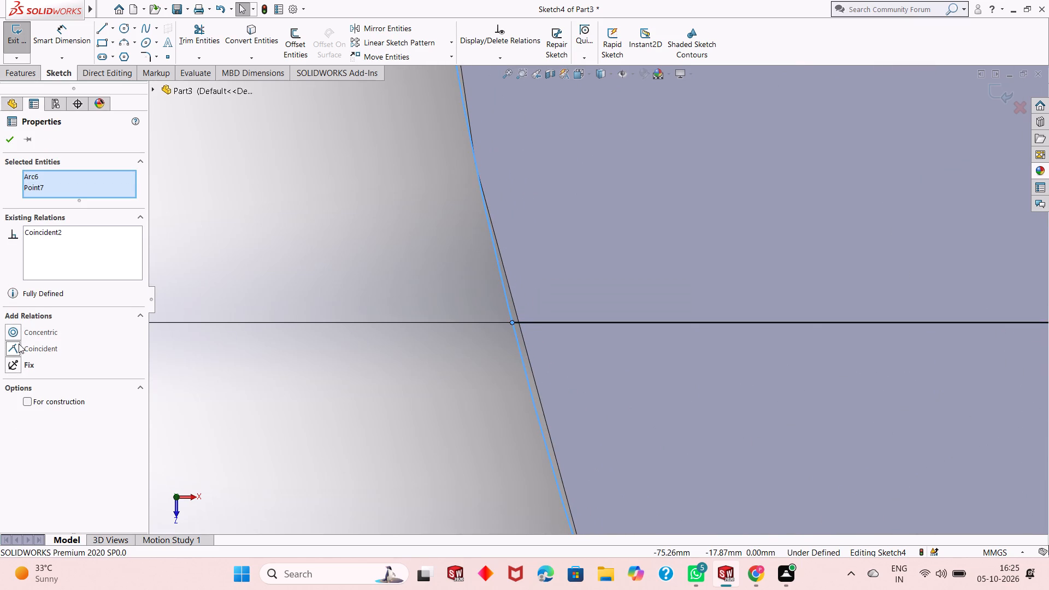
left_click(16, 349)
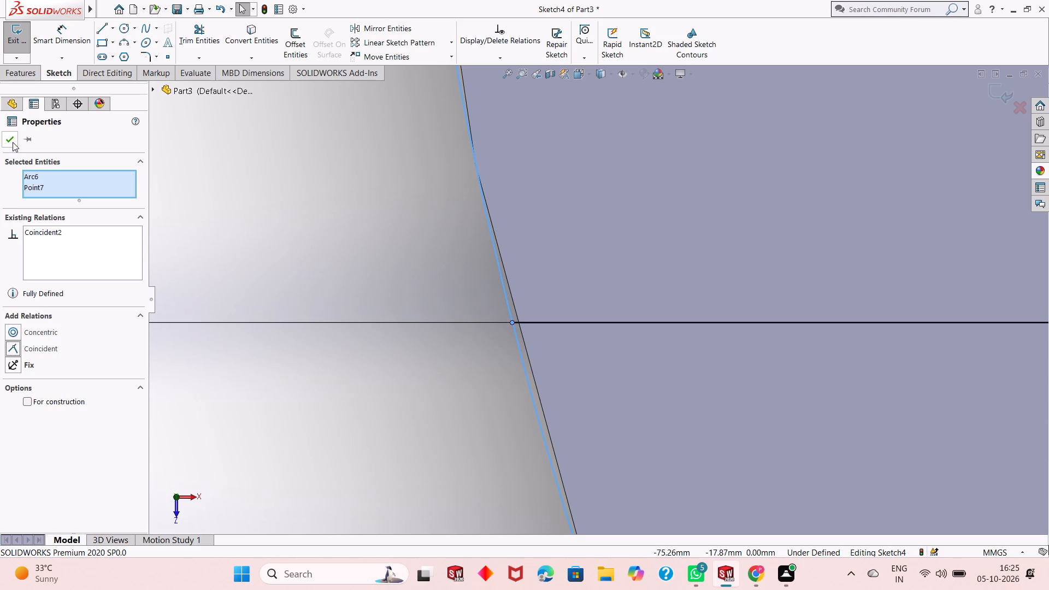
left_click(13, 142)
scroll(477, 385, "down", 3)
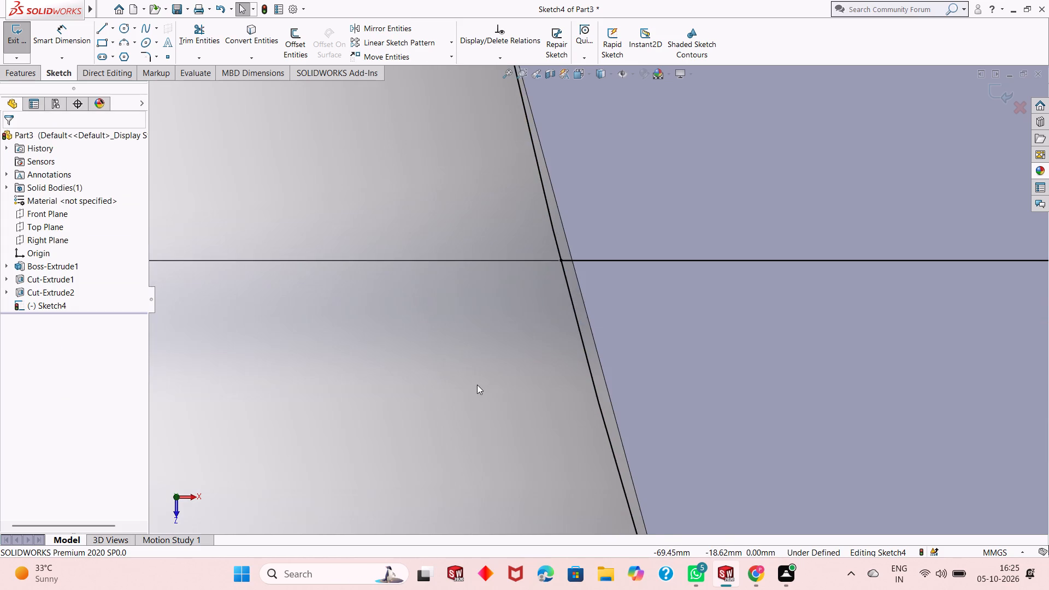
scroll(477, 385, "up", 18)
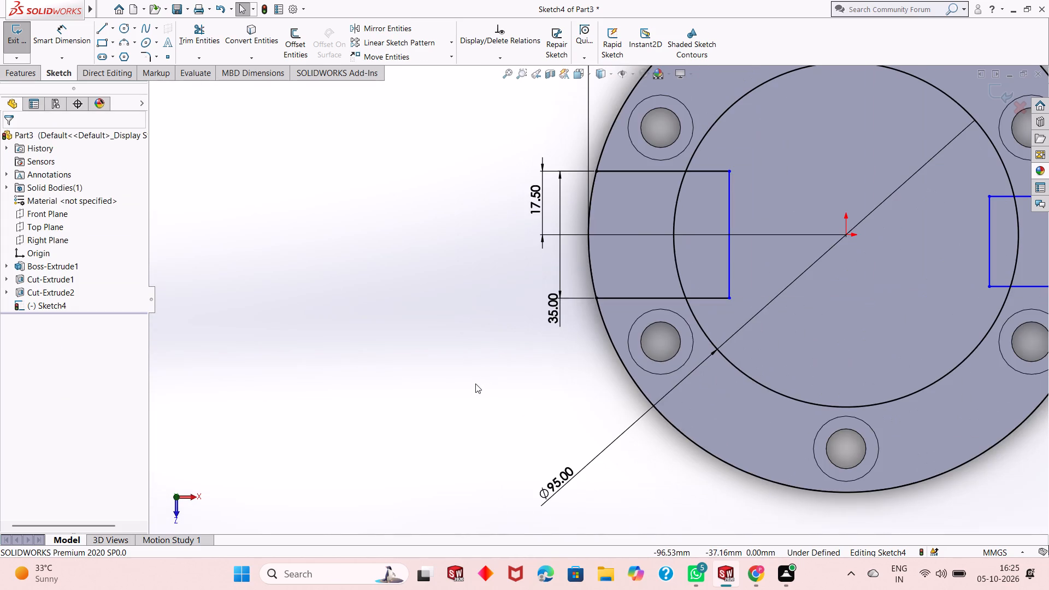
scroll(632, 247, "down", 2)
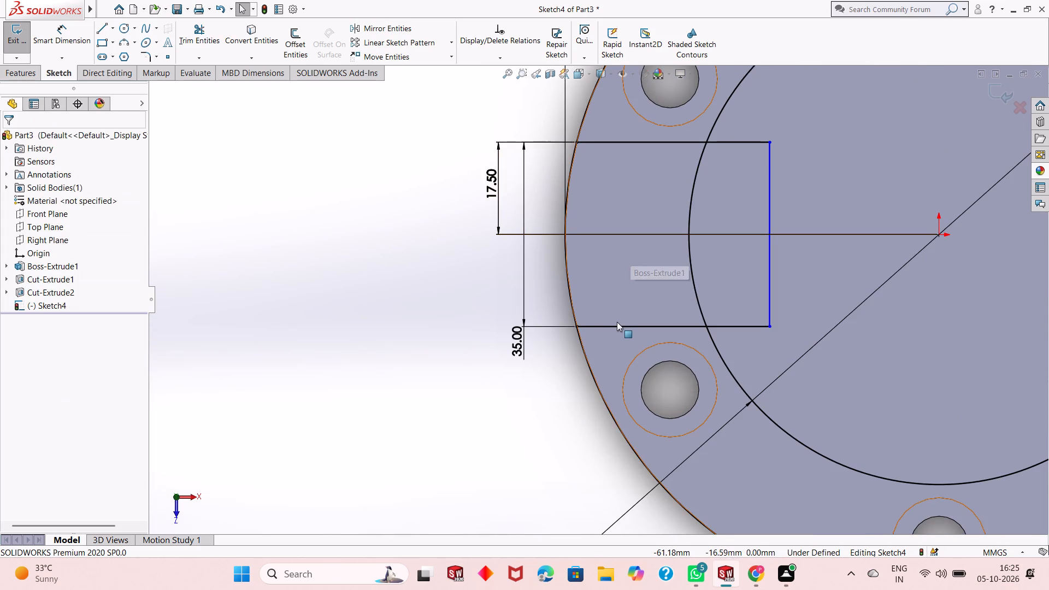
Add a coincident relation between the dimensioned rectangle's upper inner corner and the 95 mm circle.
scroll(616, 320, "up", 2)
scroll(639, 256, "down", 2)
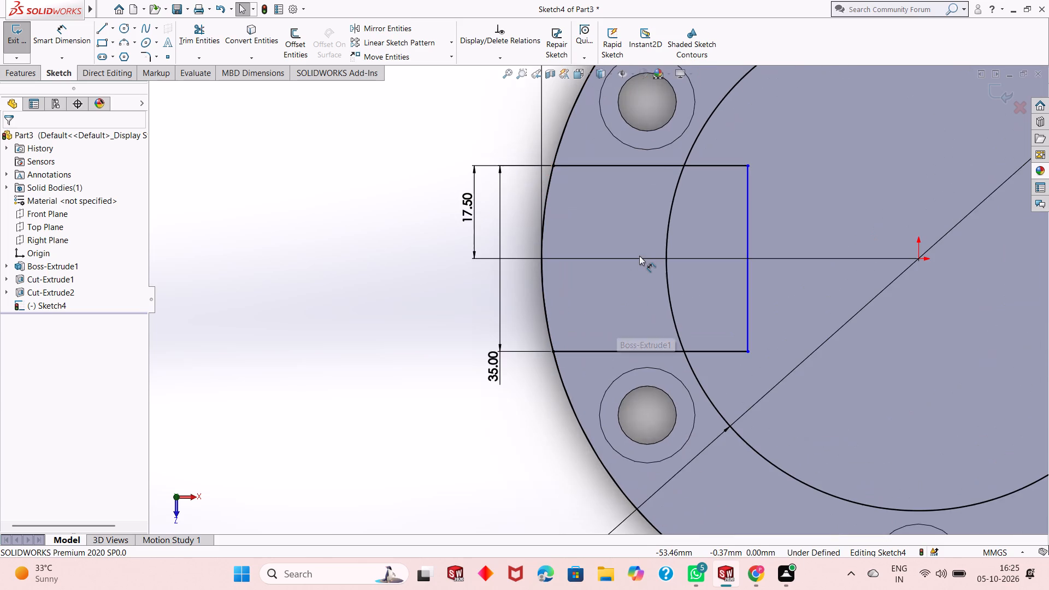
scroll(639, 256, "up", 1)
left_click(725, 191)
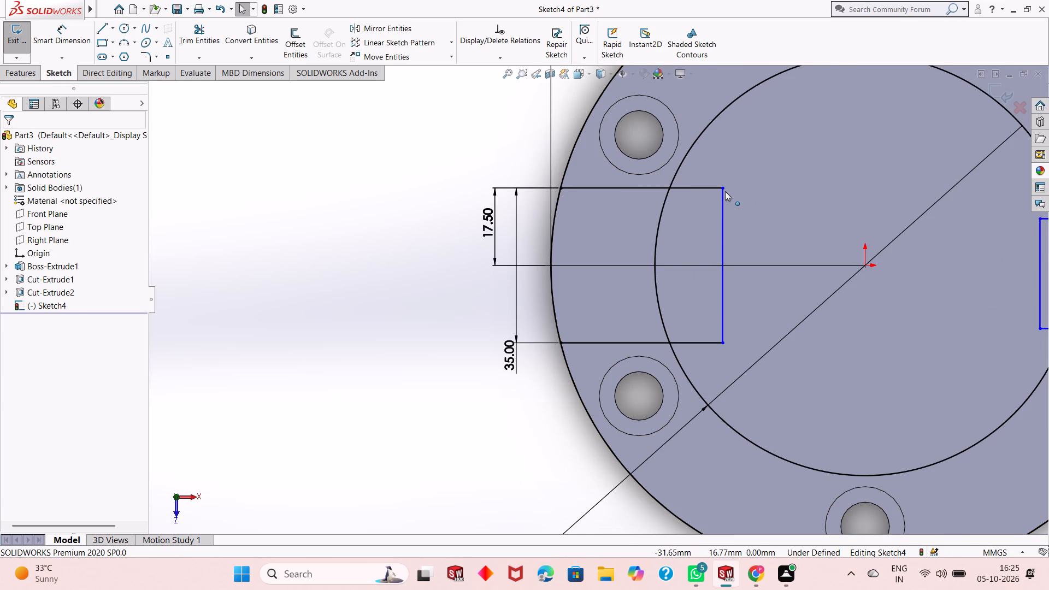
left_click(665, 205, "ctrl")
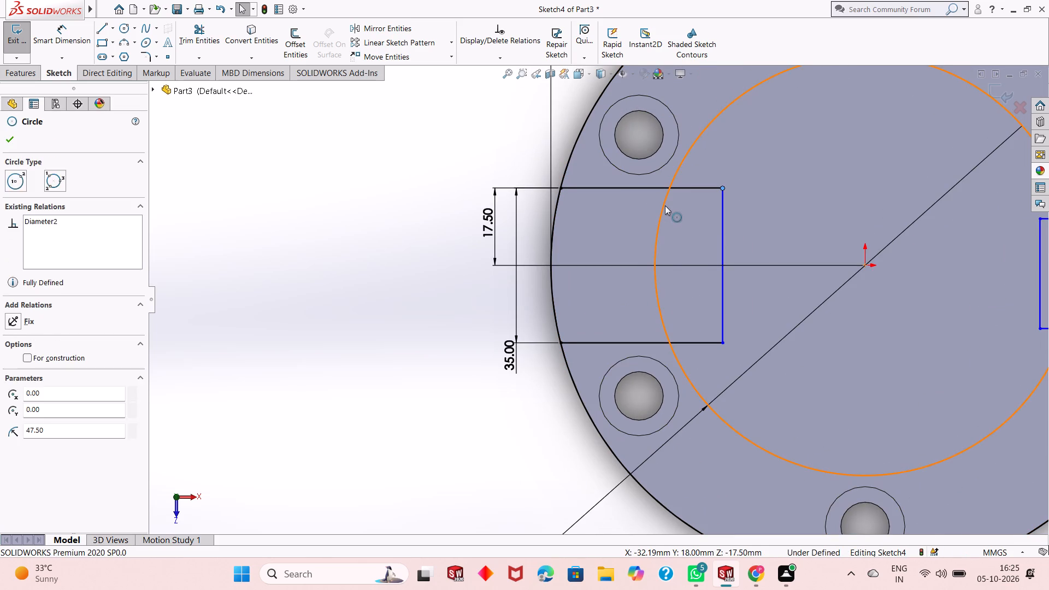
left_click(10, 349)
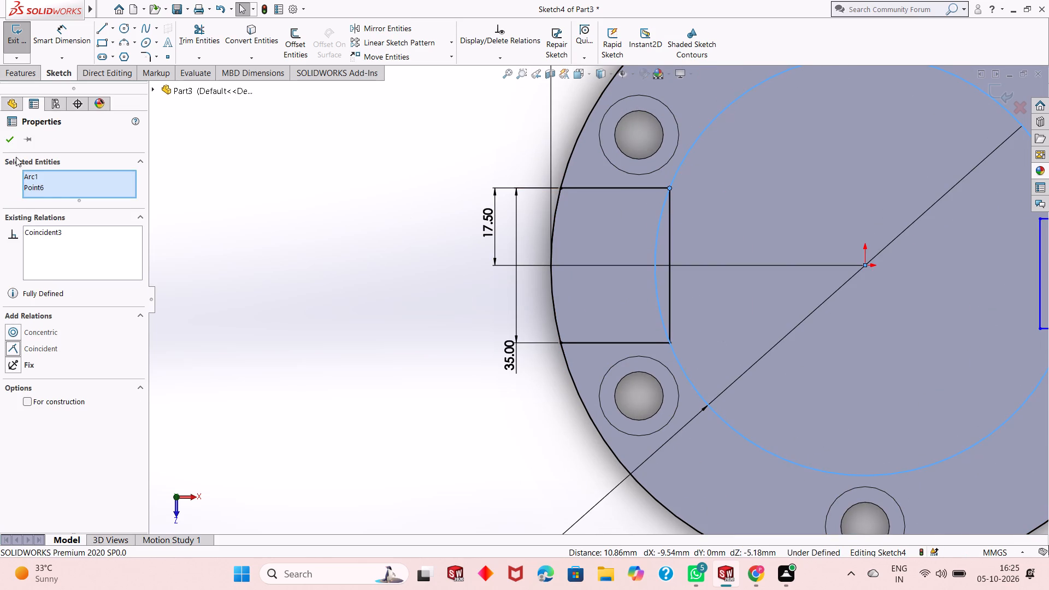
left_click(7, 136)
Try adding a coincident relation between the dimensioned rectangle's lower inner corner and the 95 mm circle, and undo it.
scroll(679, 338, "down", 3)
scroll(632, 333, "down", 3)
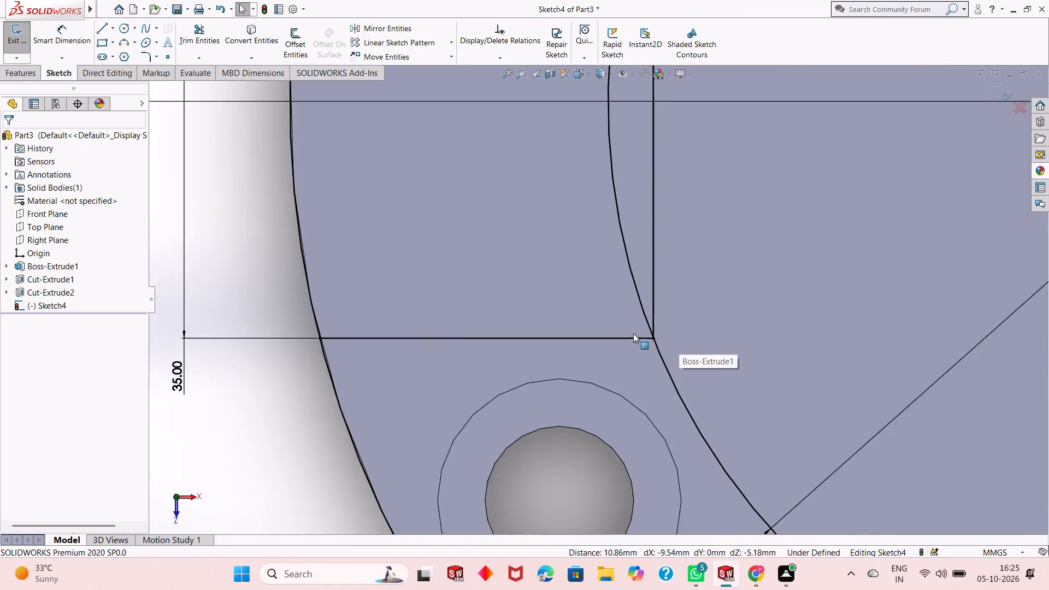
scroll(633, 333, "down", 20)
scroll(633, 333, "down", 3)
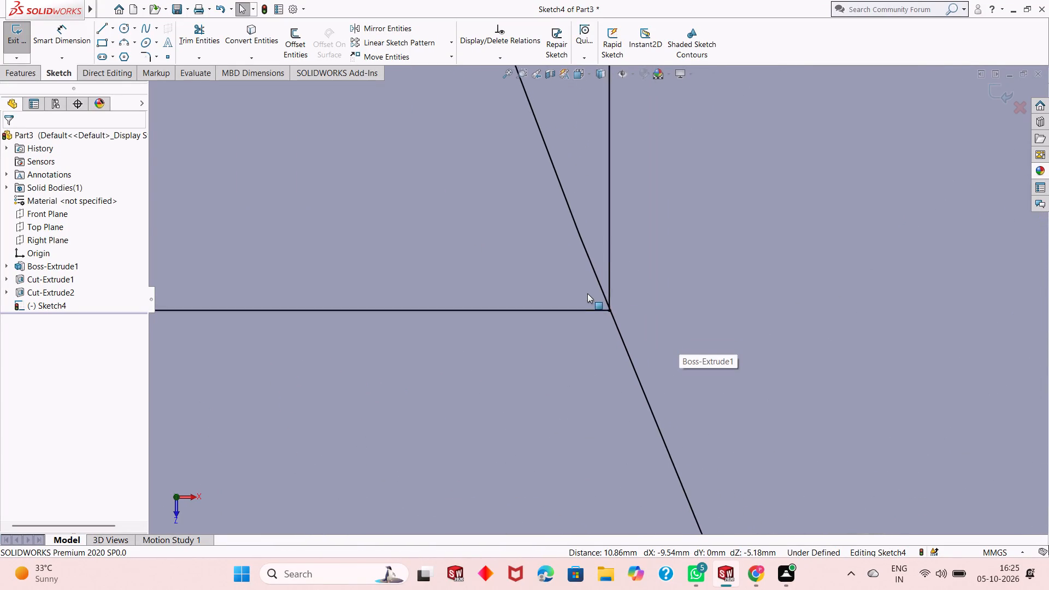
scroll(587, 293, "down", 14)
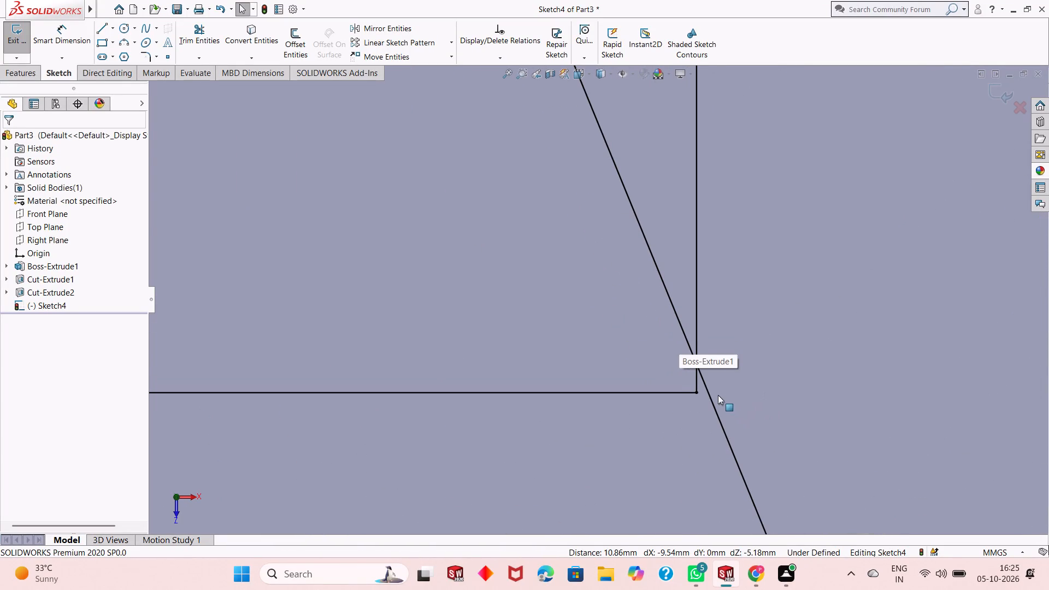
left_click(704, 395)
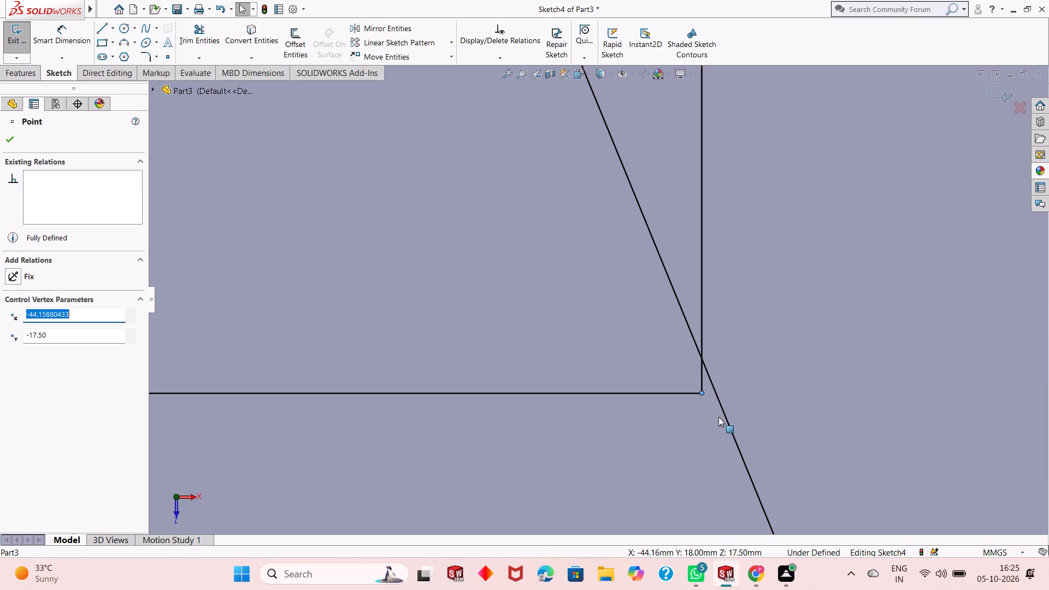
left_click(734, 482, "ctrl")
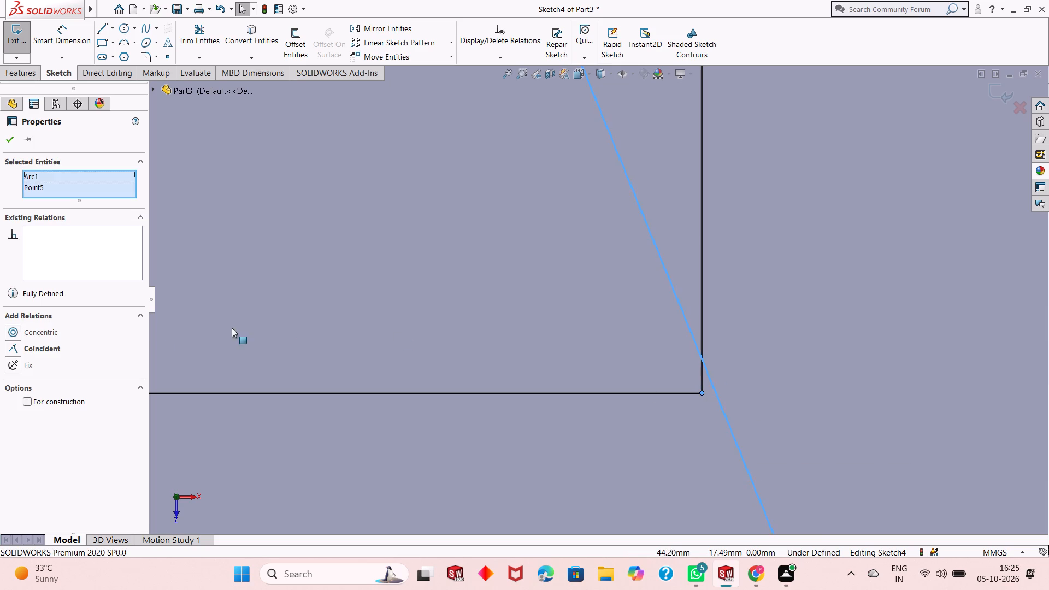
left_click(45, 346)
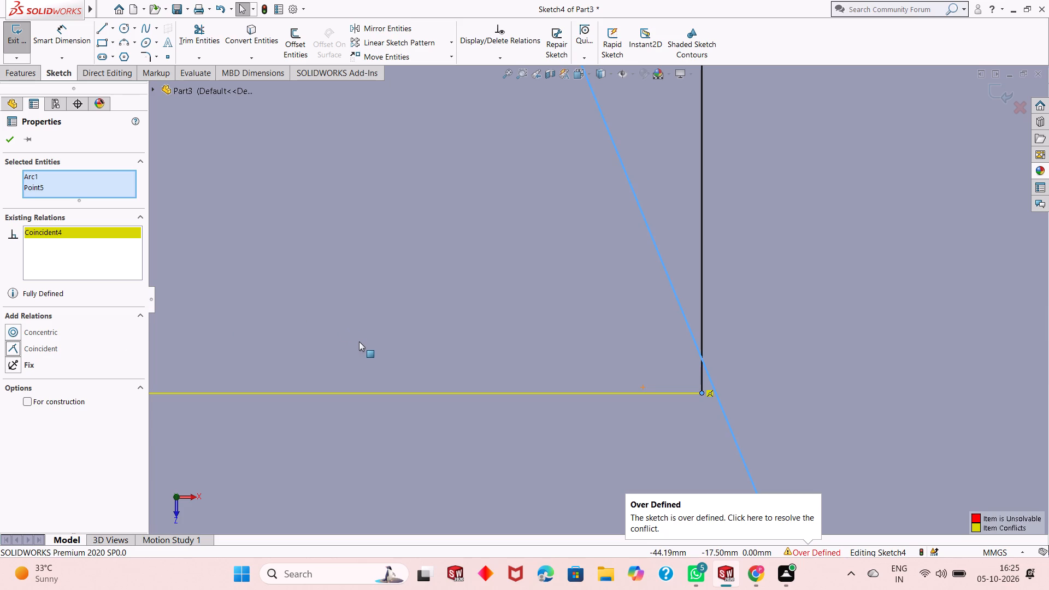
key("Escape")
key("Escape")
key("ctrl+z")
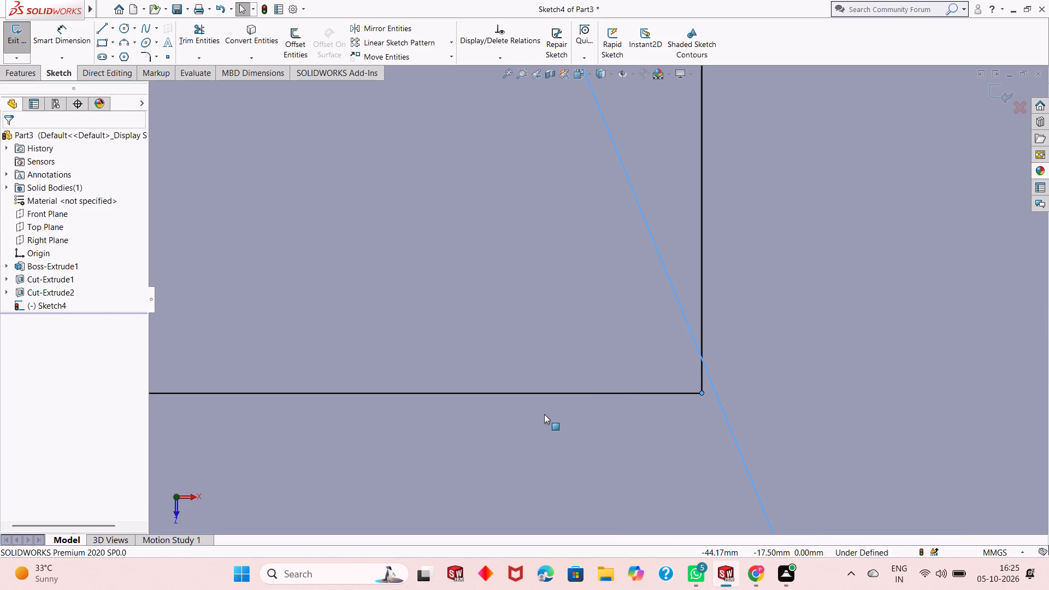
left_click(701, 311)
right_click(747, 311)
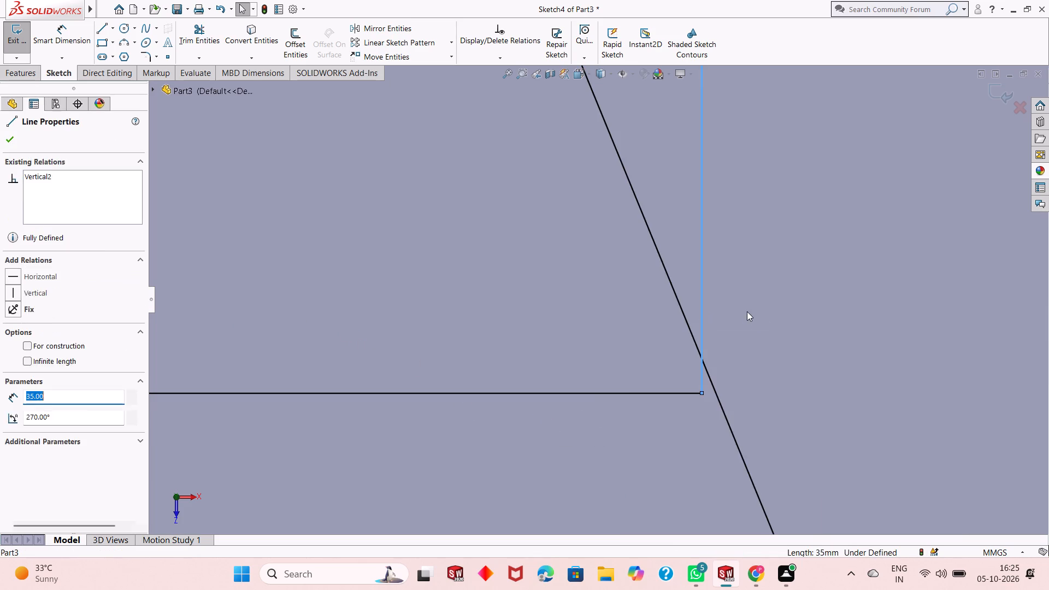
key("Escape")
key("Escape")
Delete the dimensioned rectangle's inner vertical side.
scroll(734, 335, "up", 5)
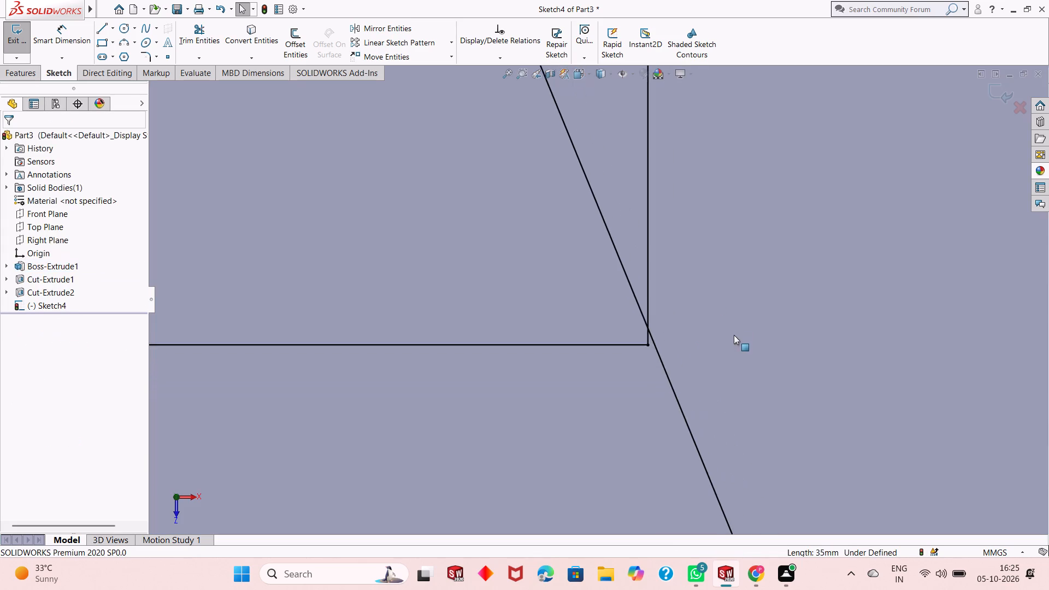
scroll(734, 335, "up", 20)
scroll(734, 335, "up", 4)
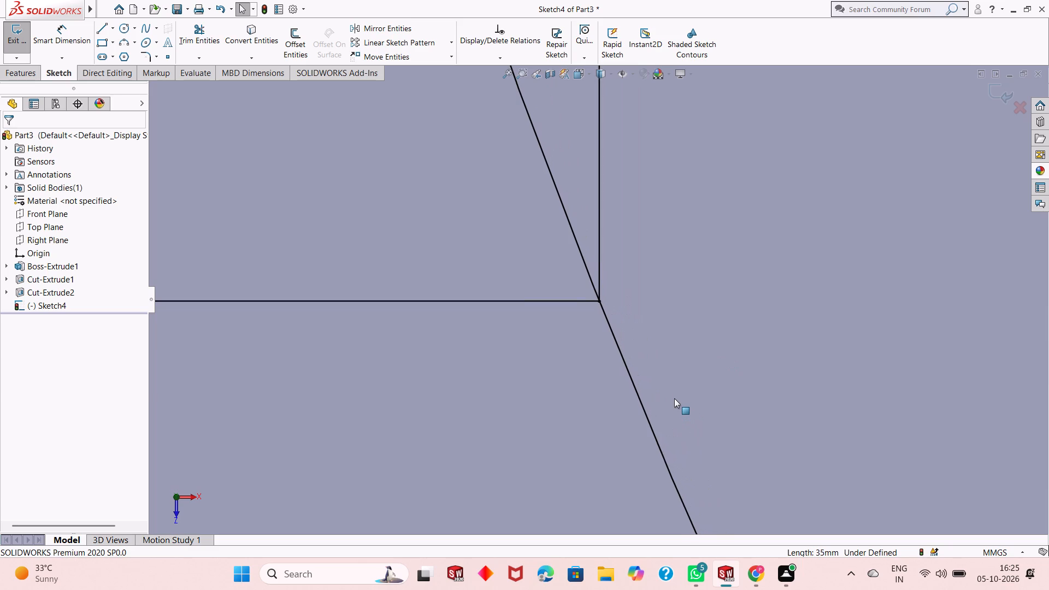
scroll(674, 398, "up", 17)
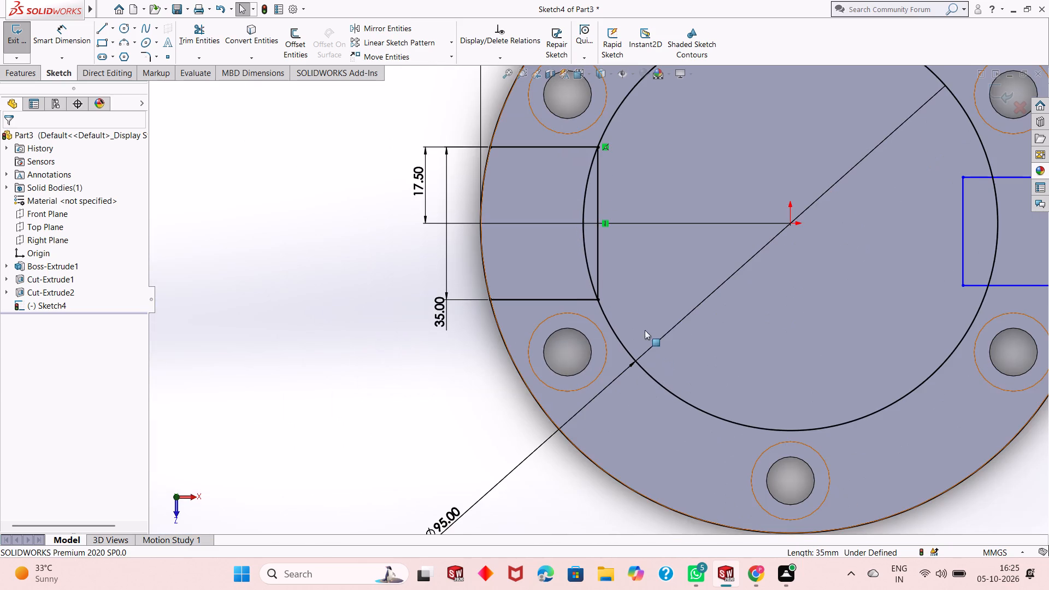
left_click(597, 256)
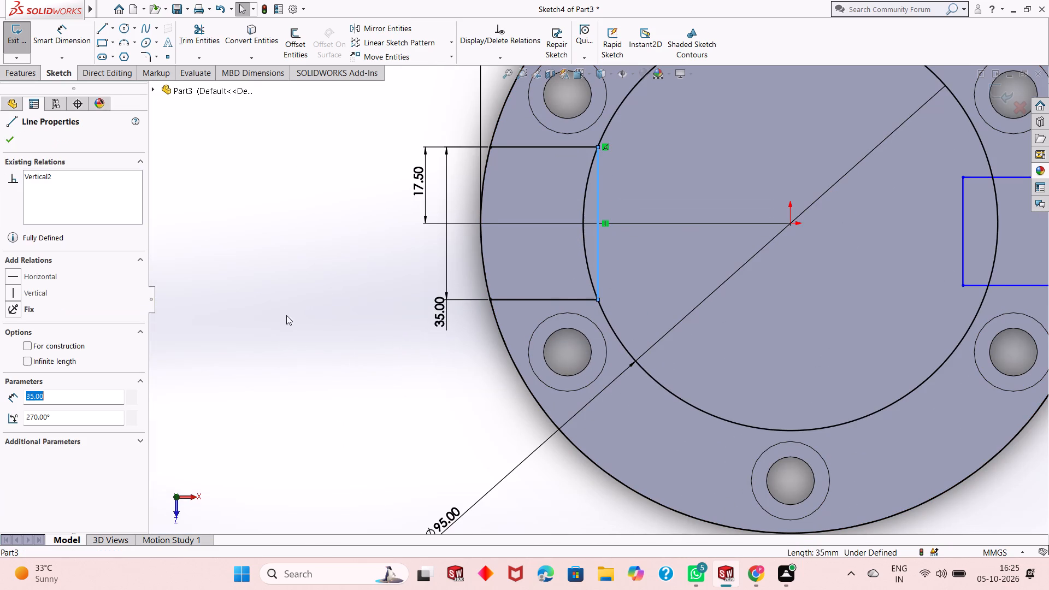
right_click(315, 302)
left_click(362, 445)
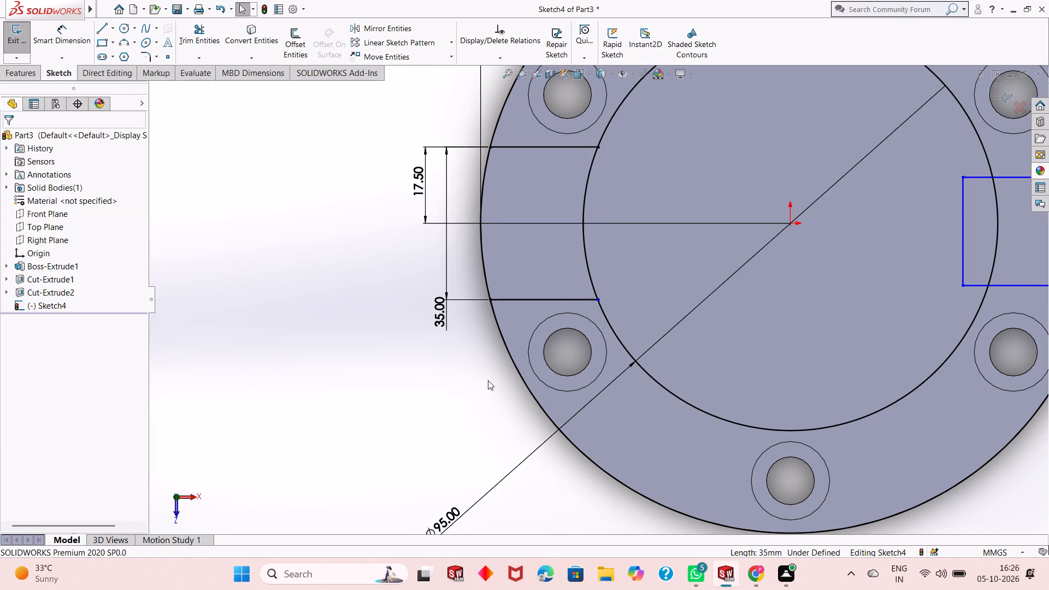
Add a coincident relation between the inner endpoint of the rectangle's lower horizontal line and the 95 mm circle.
scroll(593, 291, "down", 19)
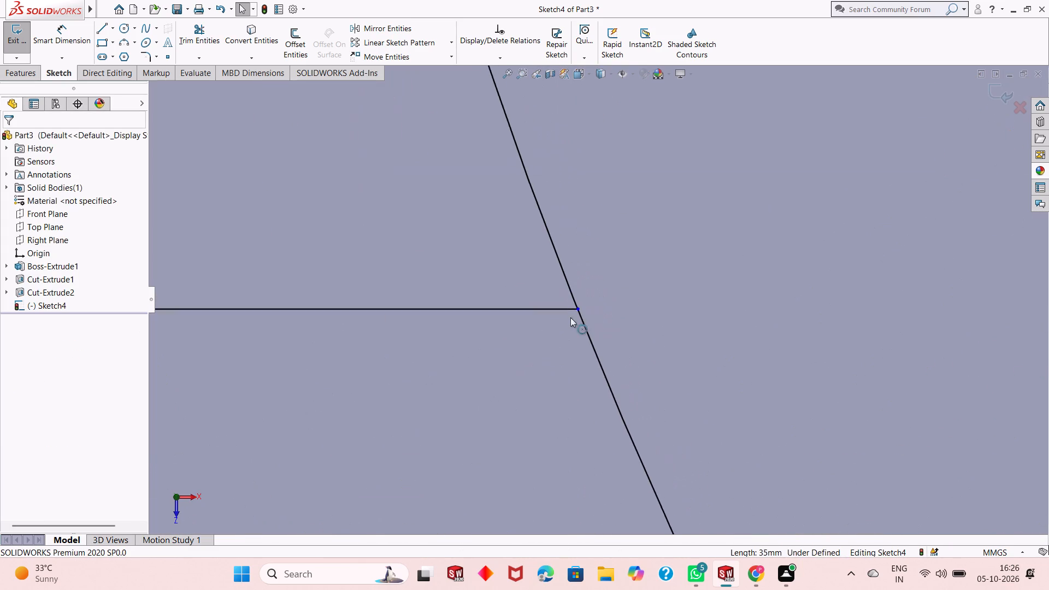
scroll(570, 317, "down", 20)
scroll(570, 317, "down", 5)
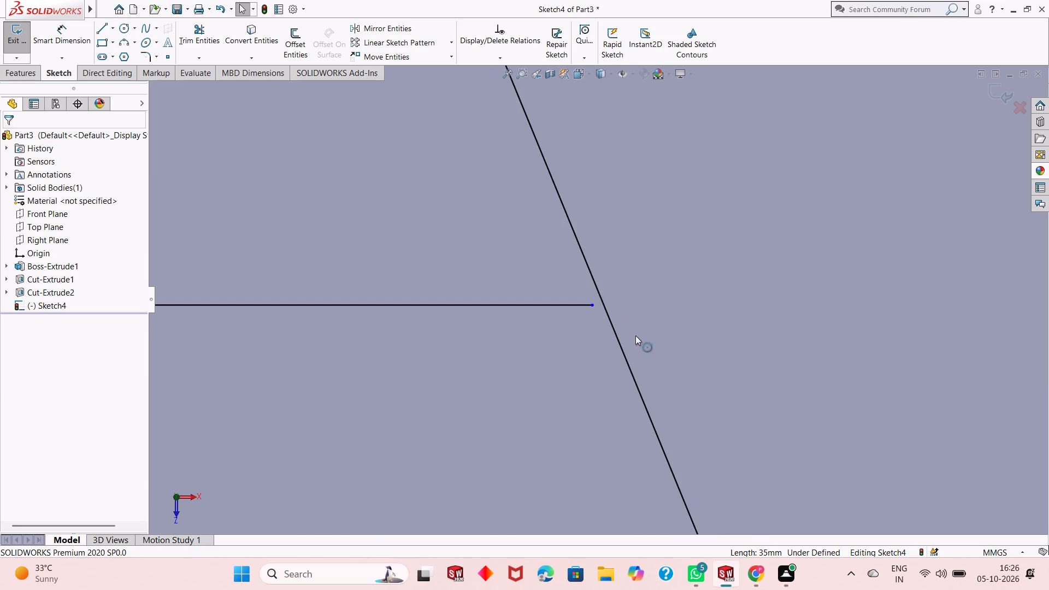
left_click(592, 304)
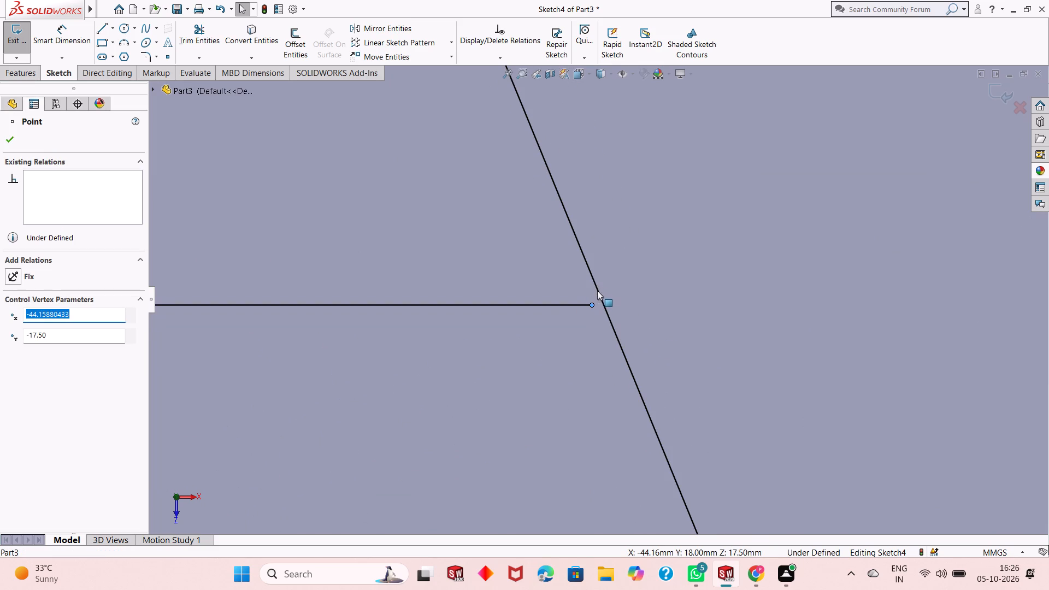
left_click(617, 373, "ctrl")
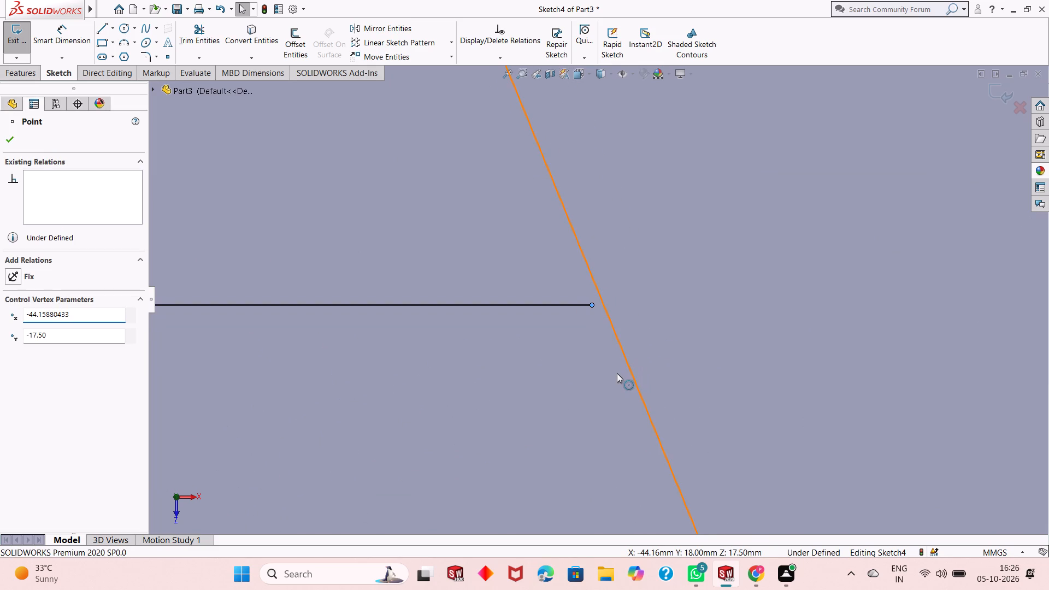
left_click(11, 347)
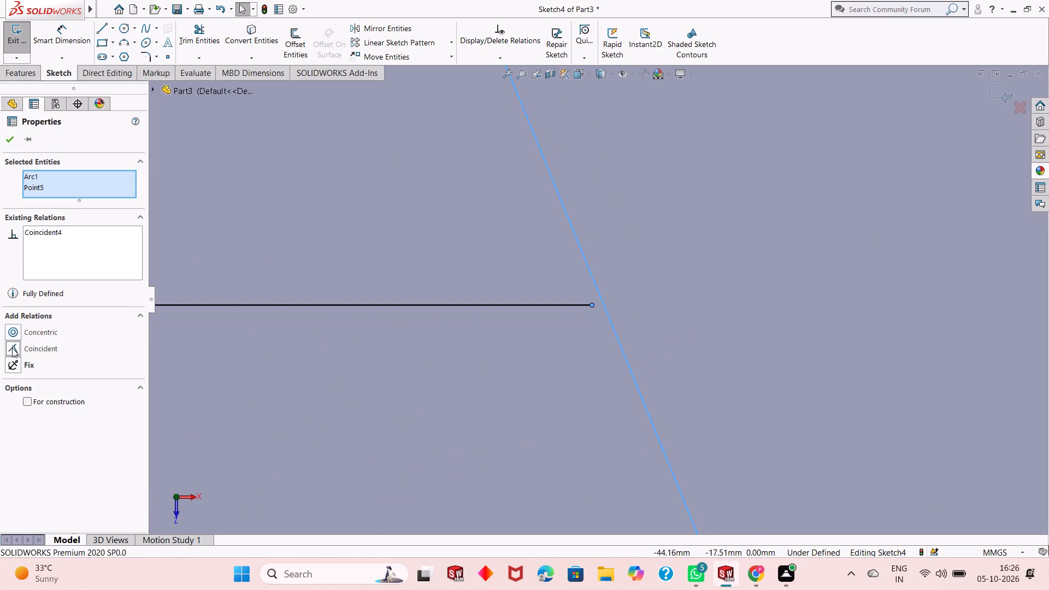
left_click(15, 347)
scroll(493, 403, "up", 9)
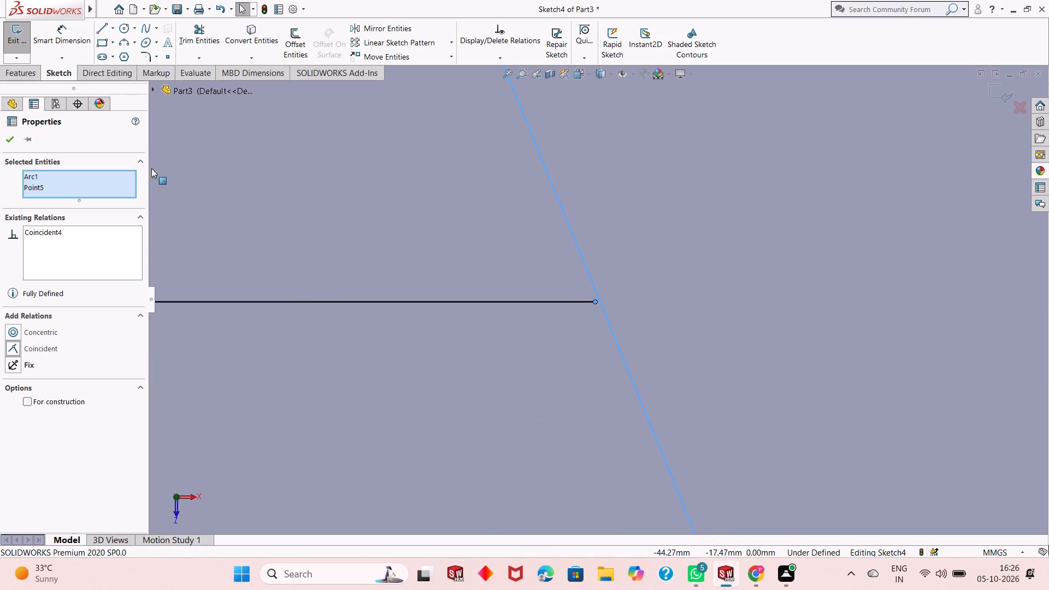
left_click(7, 143)
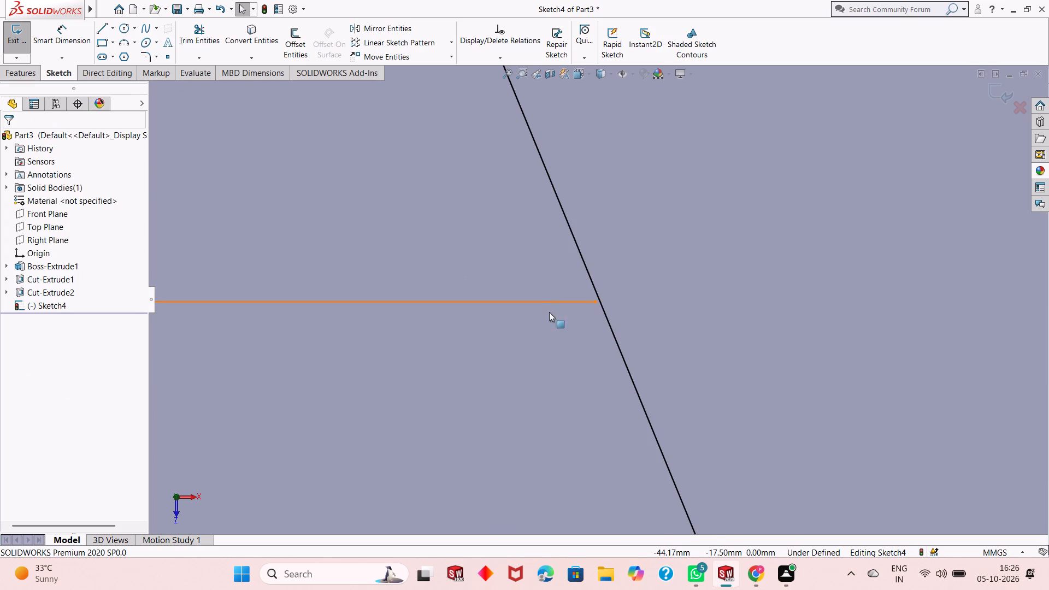
Delete all four sides of the undimensioned rectangle on the opposite side of the disc.
scroll(563, 323, "up", 20)
scroll(563, 323, "up", 6)
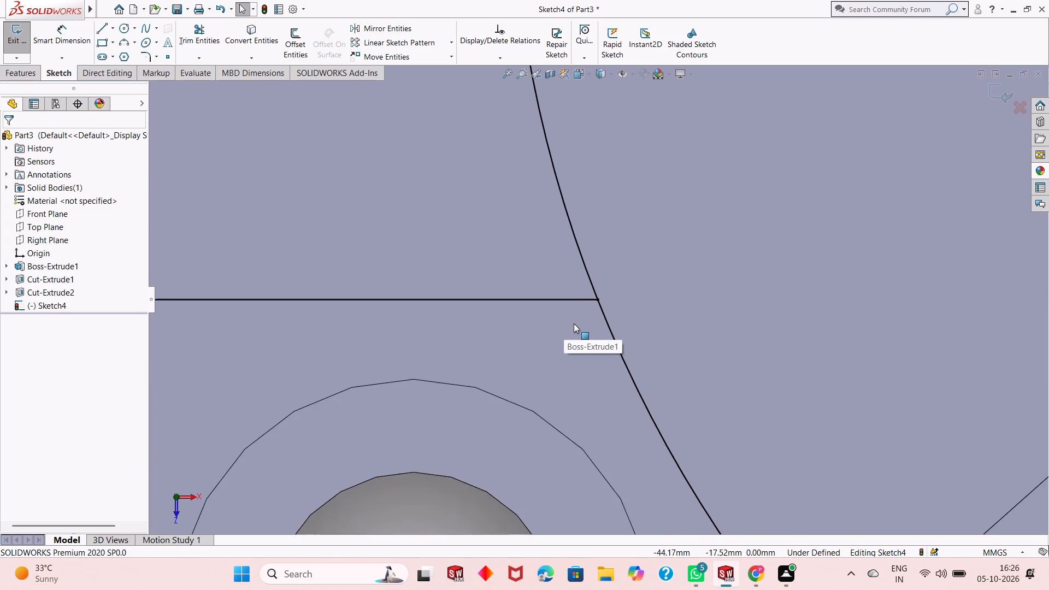
scroll(574, 323, "up", 14)
scroll(746, 230, "down", 1)
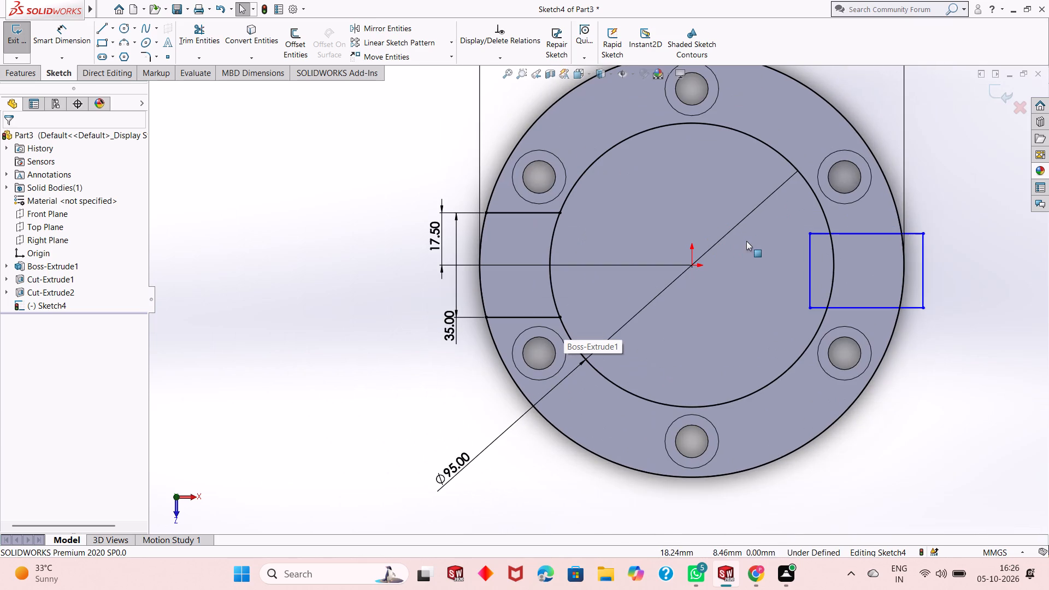
left_click(862, 237)
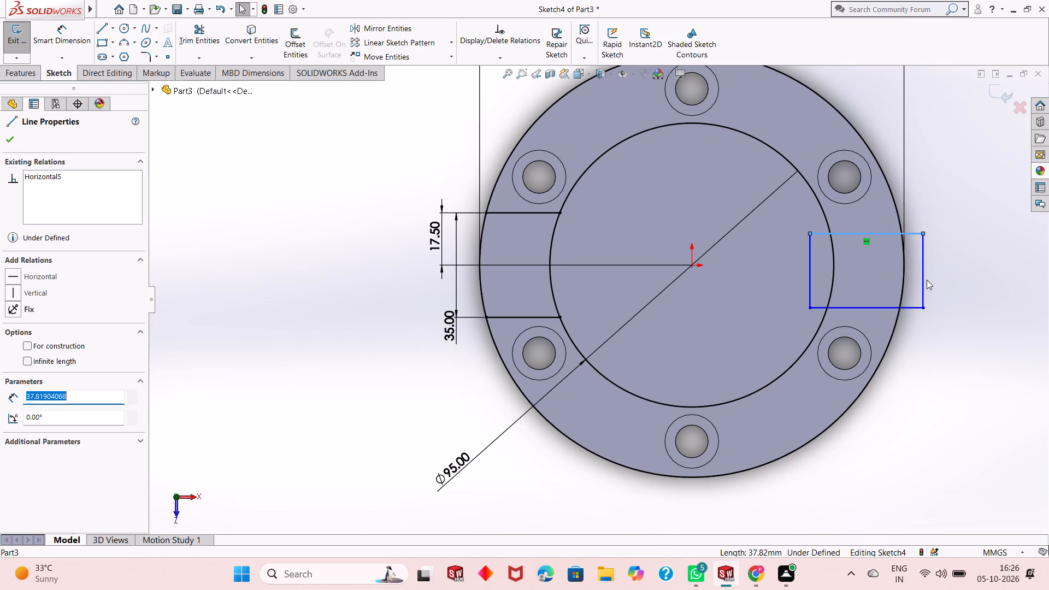
double_click(927, 280, "ctrl")
left_click_drag(952, 288, 901, 310)
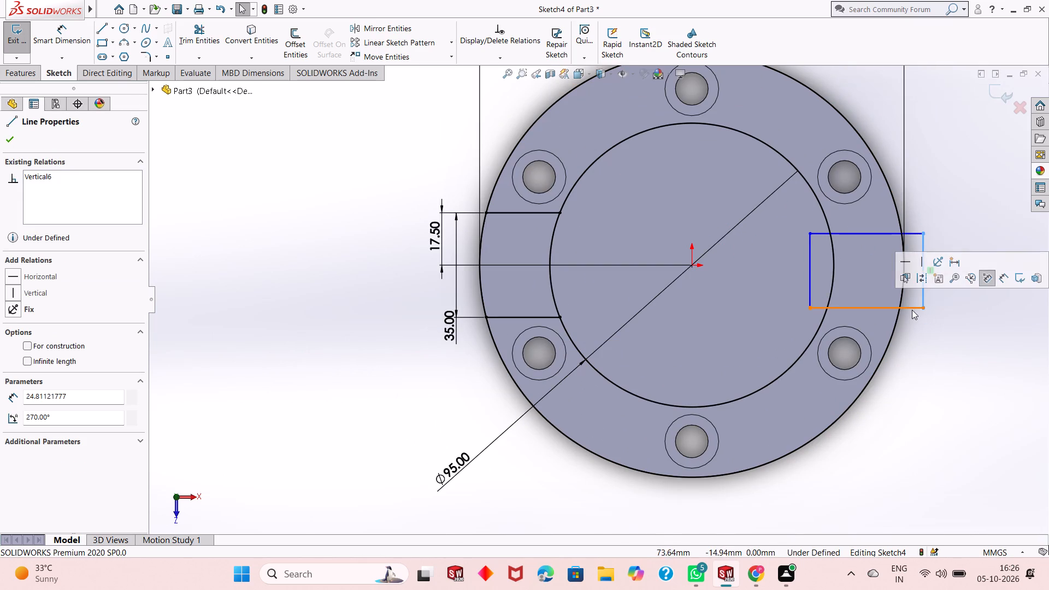
left_click(912, 310)
left_click(807, 284, "ctrl")
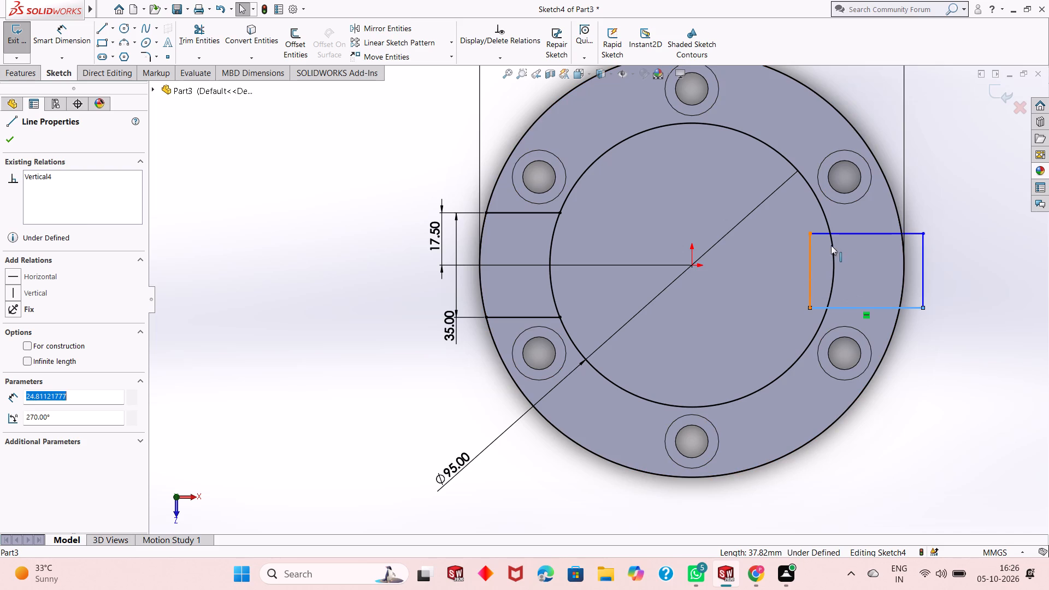
left_click(850, 233, "ctrl")
left_click(923, 272, "ctrl")
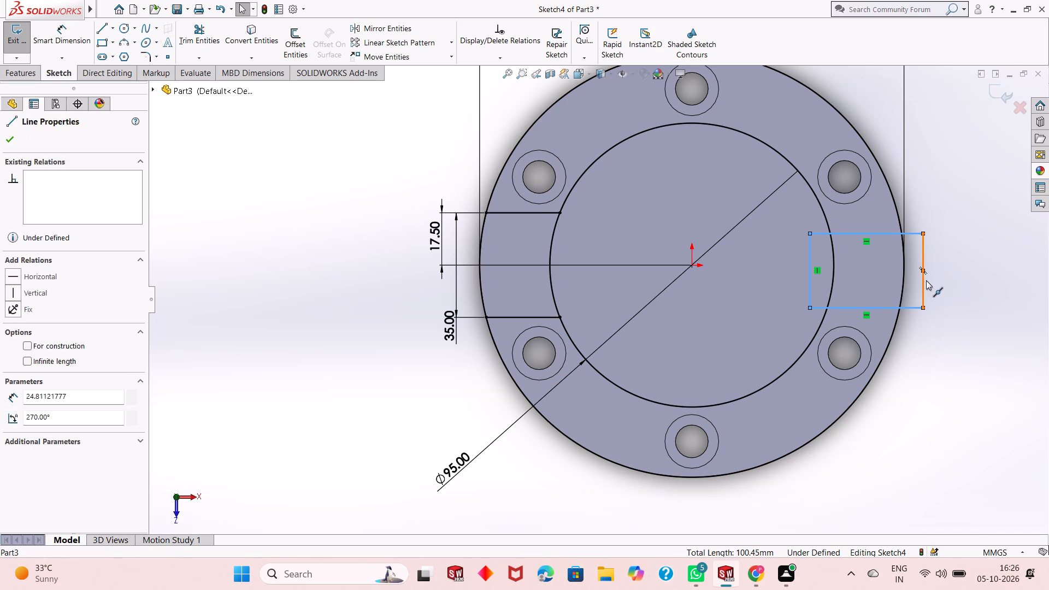
right_click(945, 253)
left_click(954, 396)
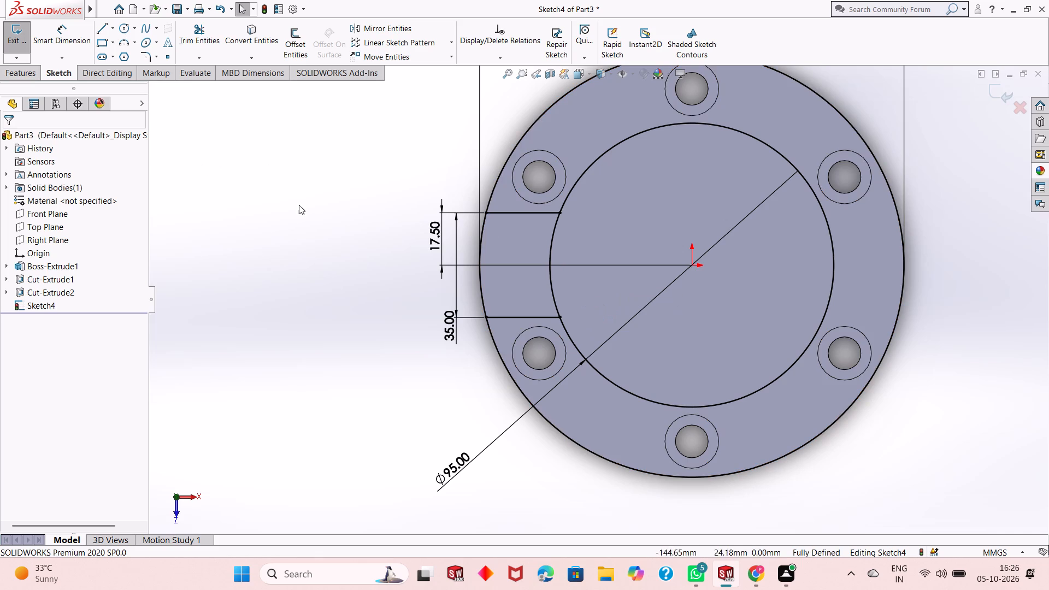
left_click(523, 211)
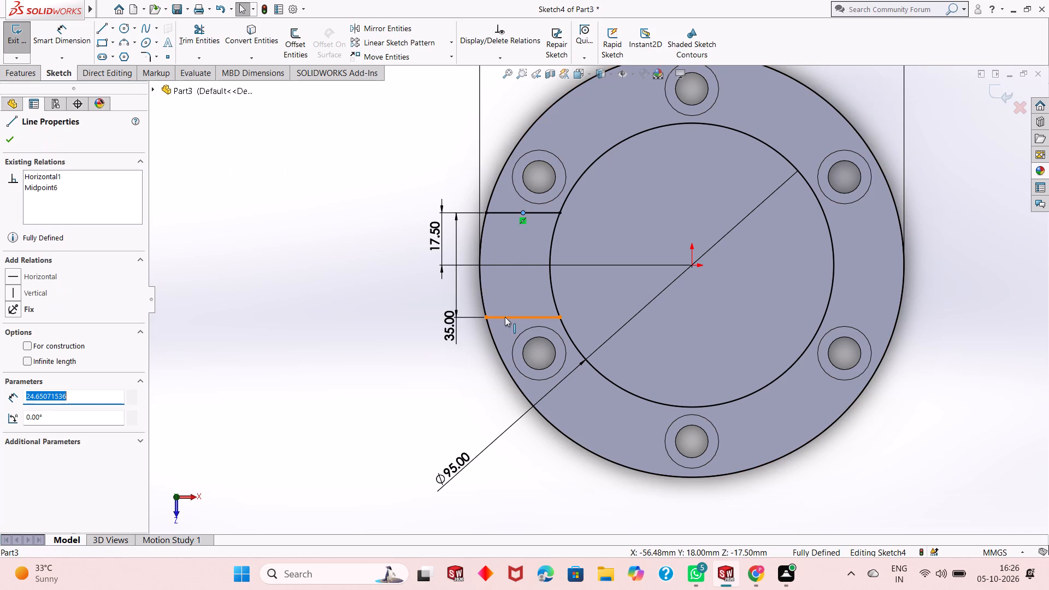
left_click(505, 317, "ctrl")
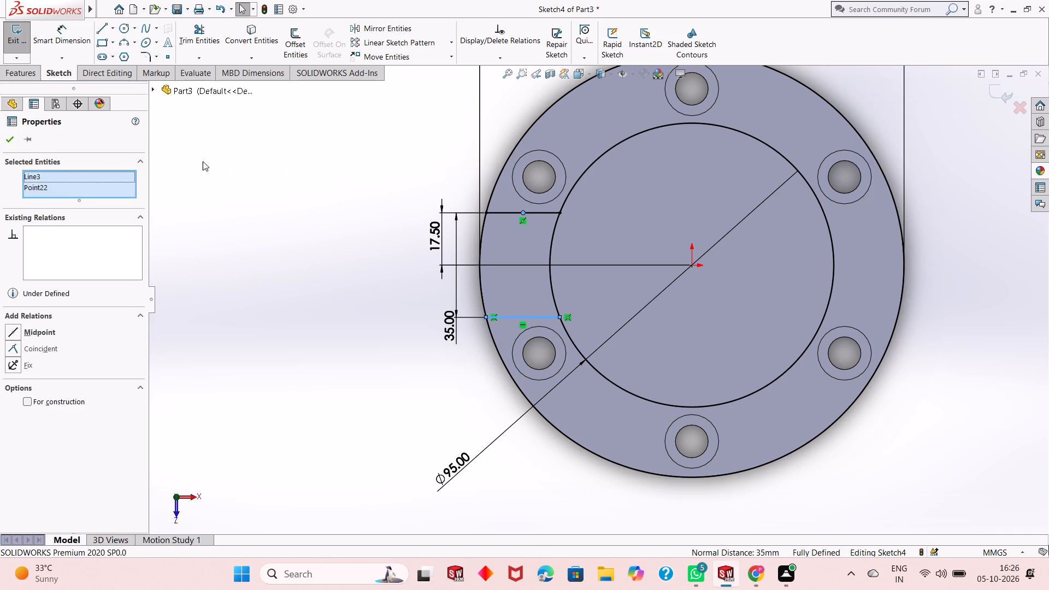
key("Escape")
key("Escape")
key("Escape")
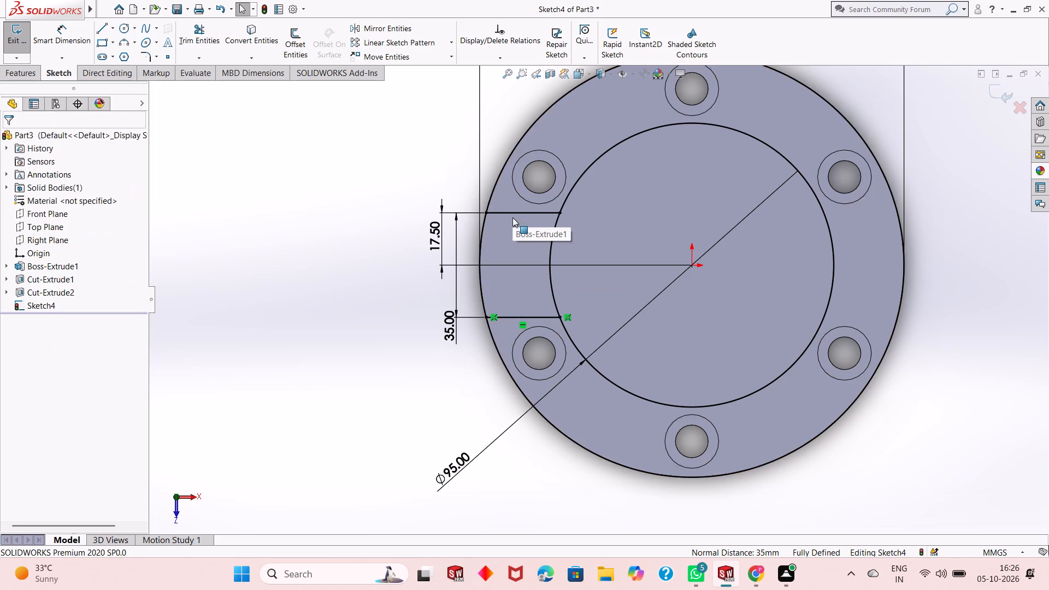
Mirror the two horizontal lines joining the 95 mm and 142 mm circles about the Right Plane.
left_click(509, 212)
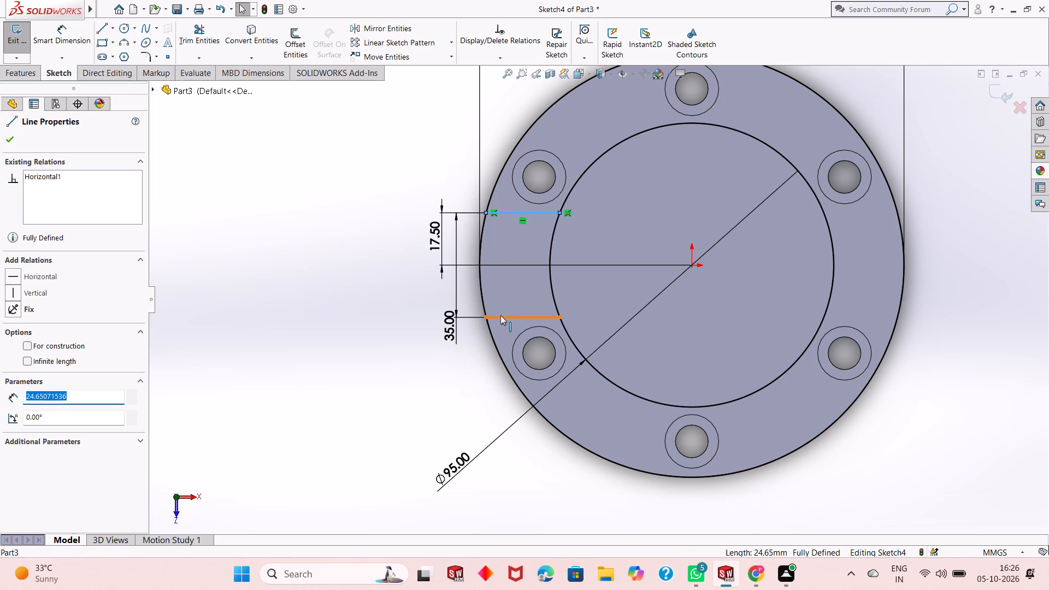
left_click(500, 316, "ctrl")
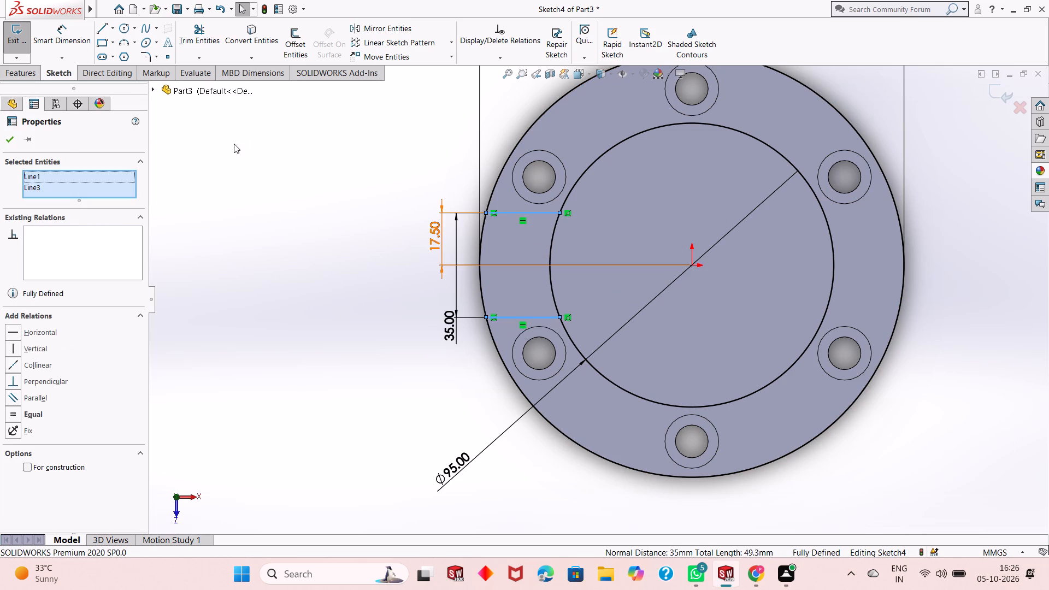
left_click(396, 32)
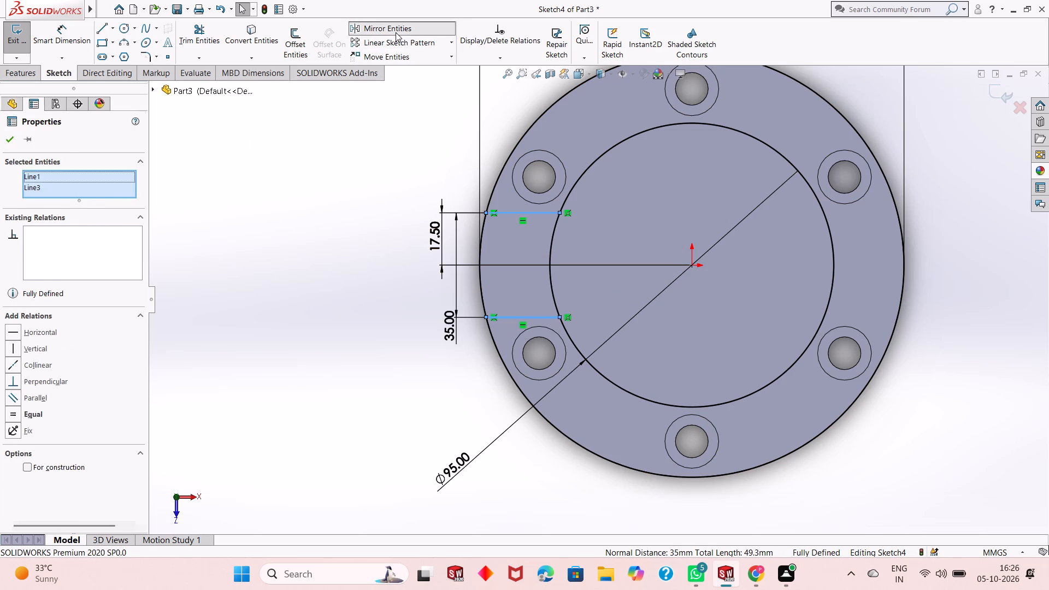
left_click(692, 266)
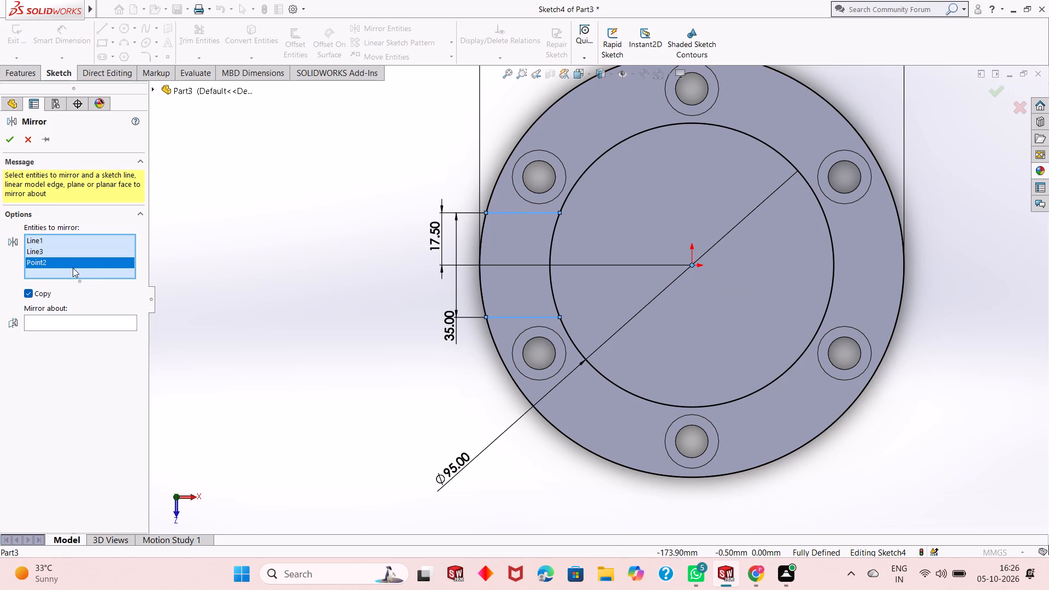
right_click(71, 265)
left_click(92, 285)
left_click(93, 306)
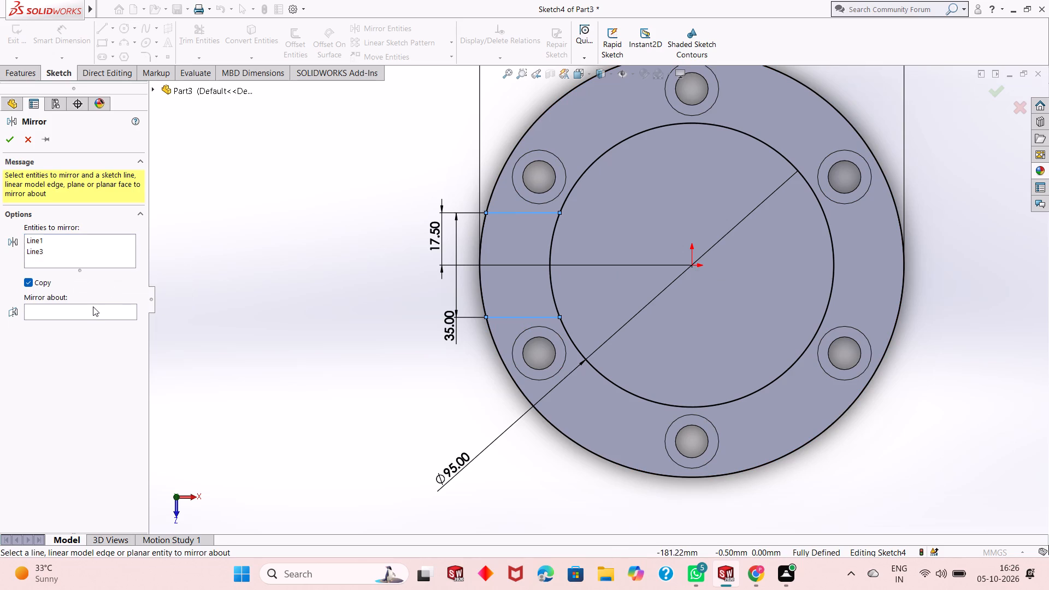
left_click(694, 266)
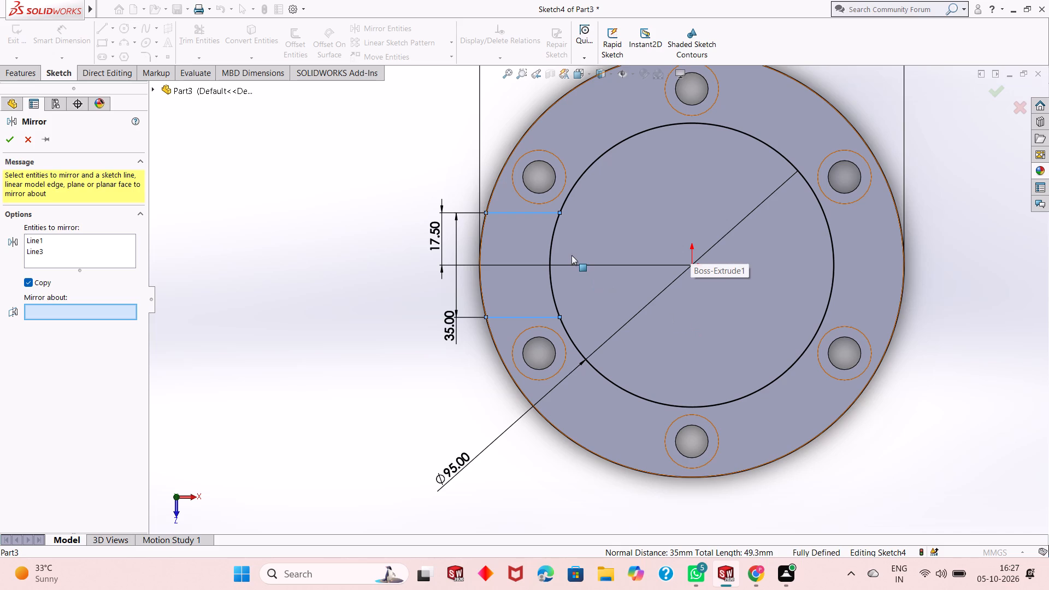
left_click(171, 88)
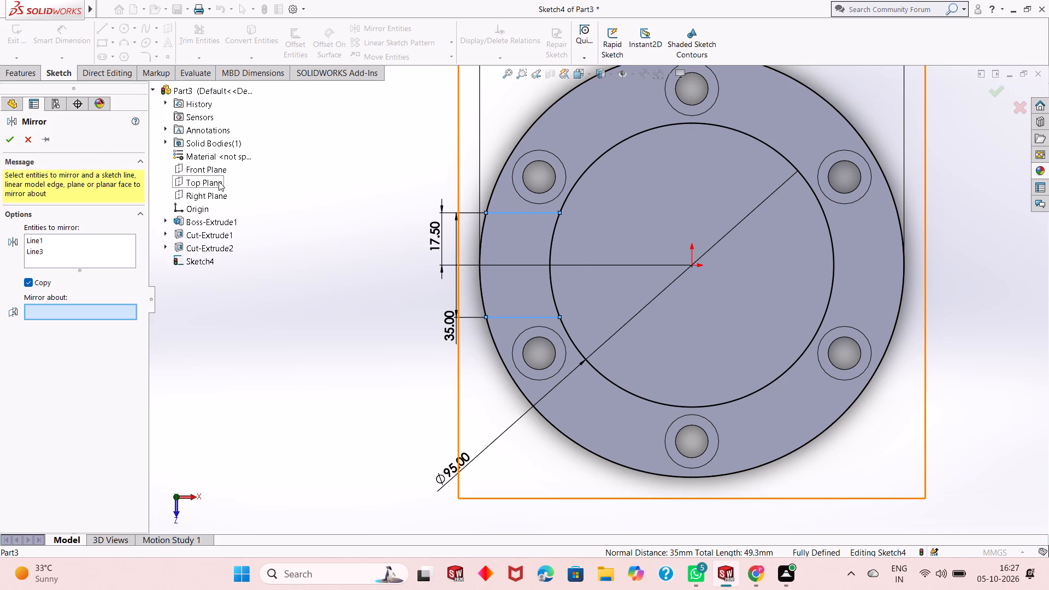
middle_click_drag(374, 338, 364, 241)
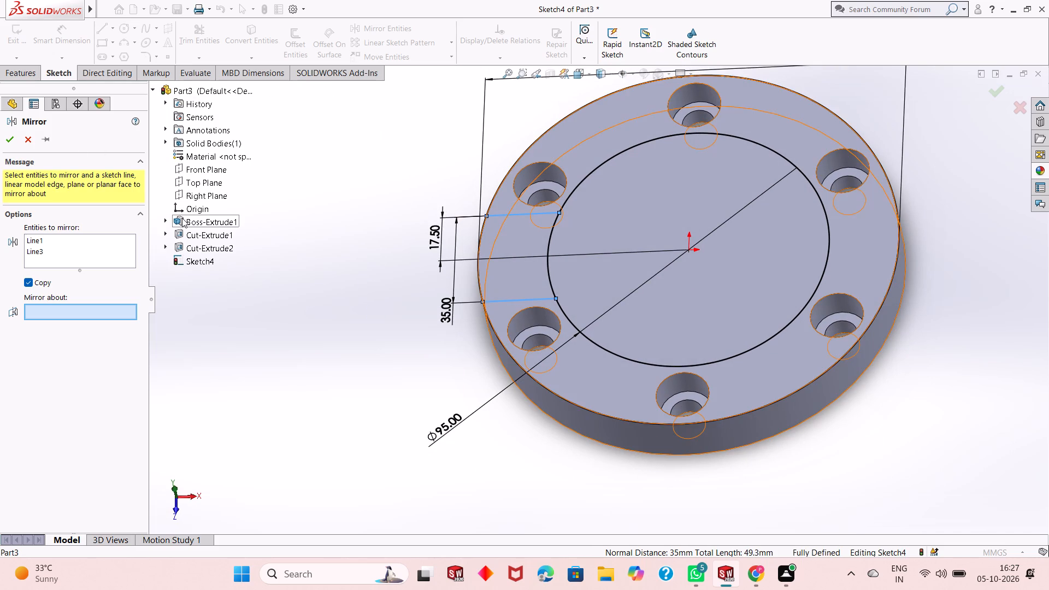
left_click(196, 196)
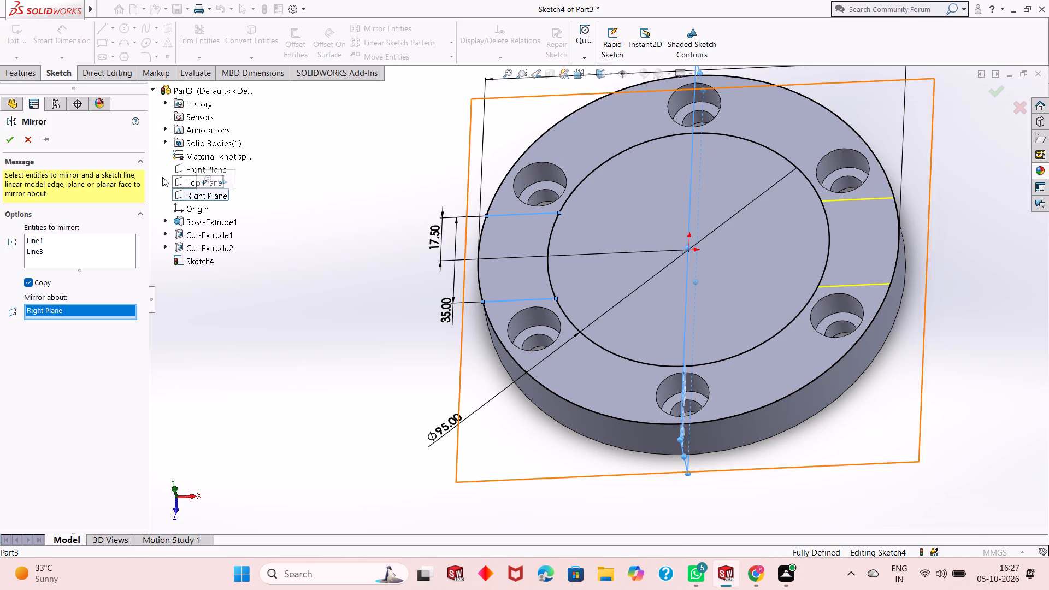
left_click(9, 140)
key("Escape")
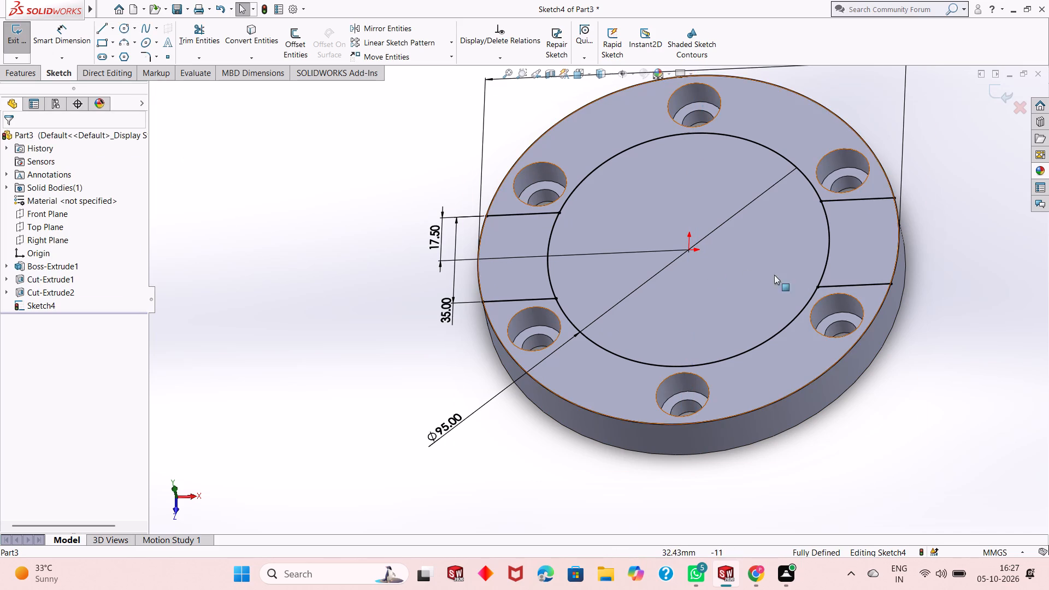
Trim the 142 mm circle's arcs outside the horizontal line pairs and the 95 mm circle's arcs between them, leaving one closed profile.
middle_click(765, 268)
key("ctrl+8")
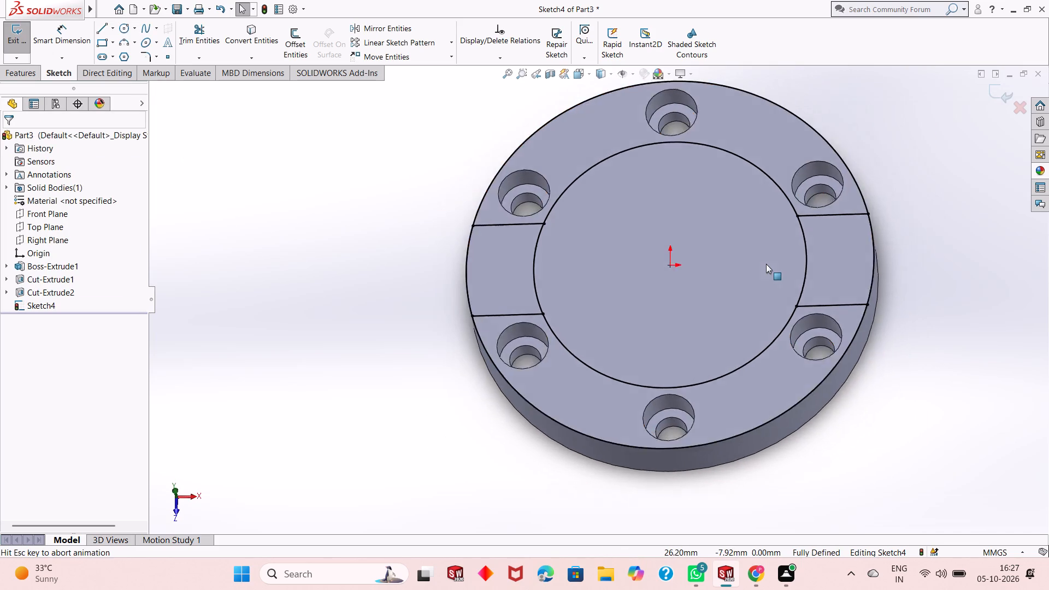
scroll(557, 281, "down", 2)
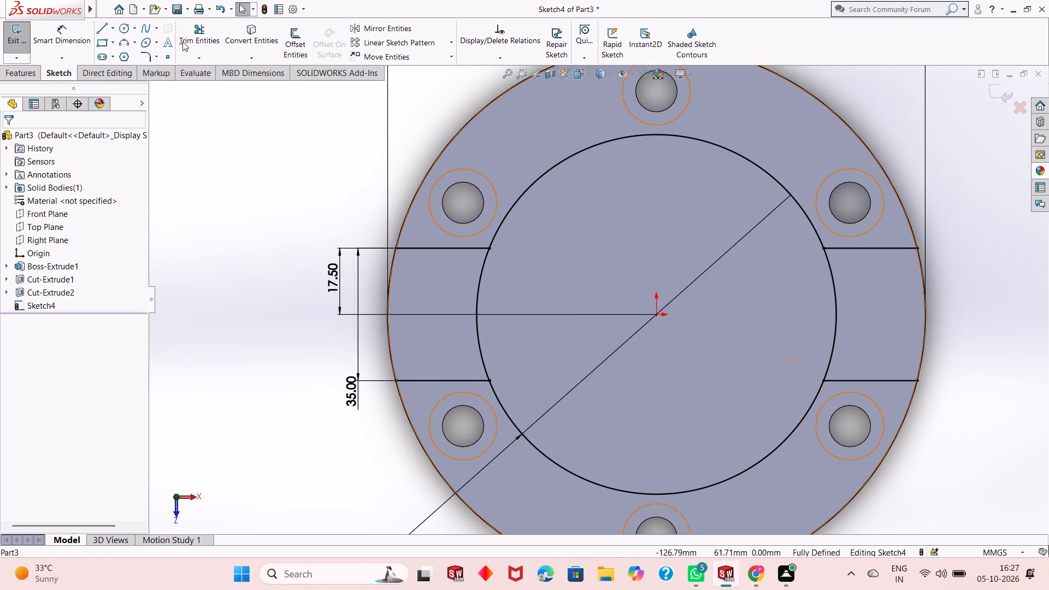
left_click(194, 40)
left_click(485, 105)
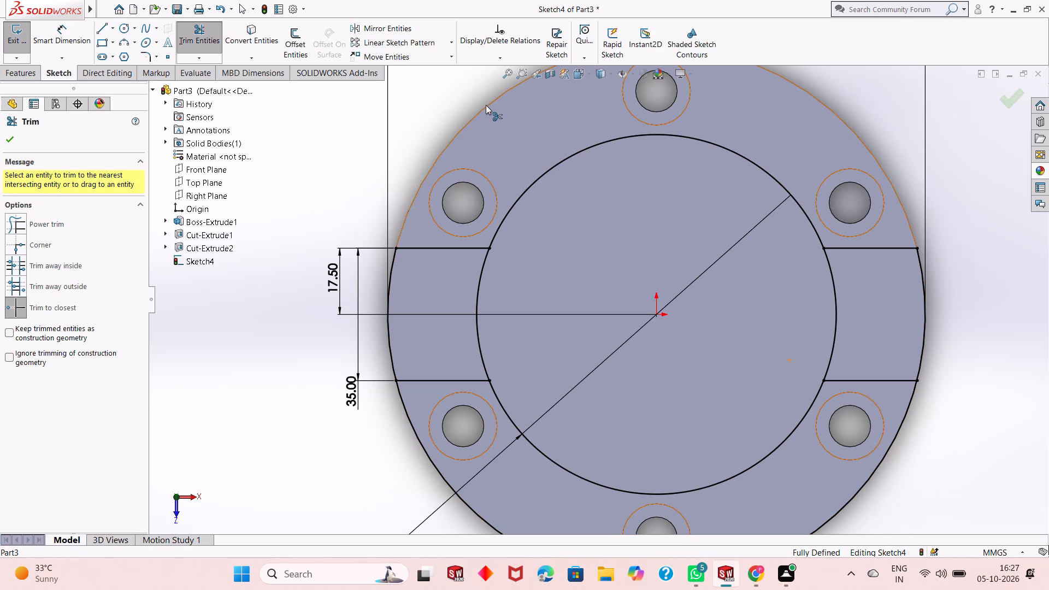
left_click(465, 506)
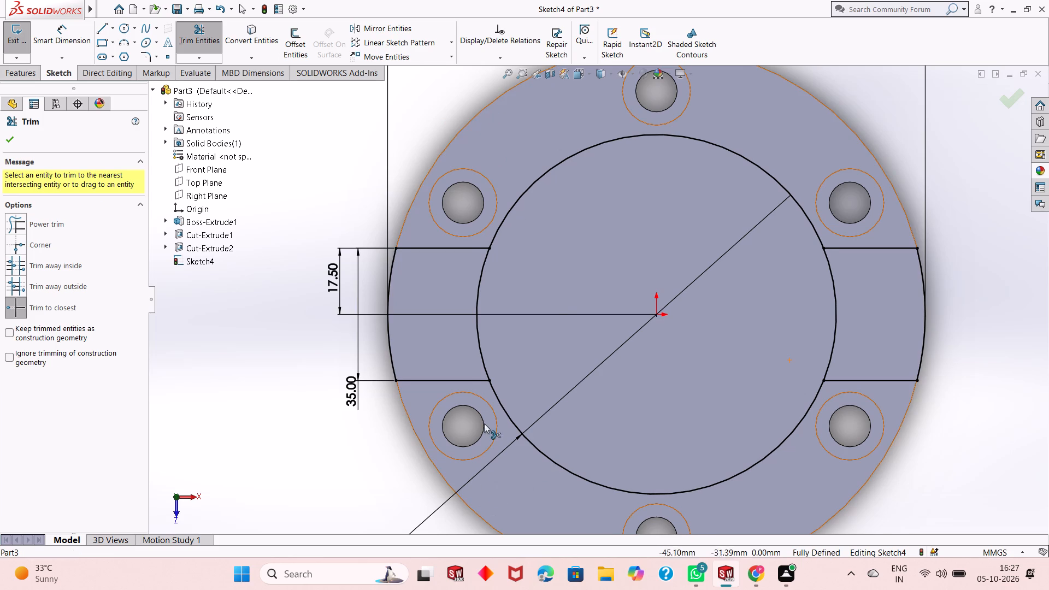
left_click(478, 331)
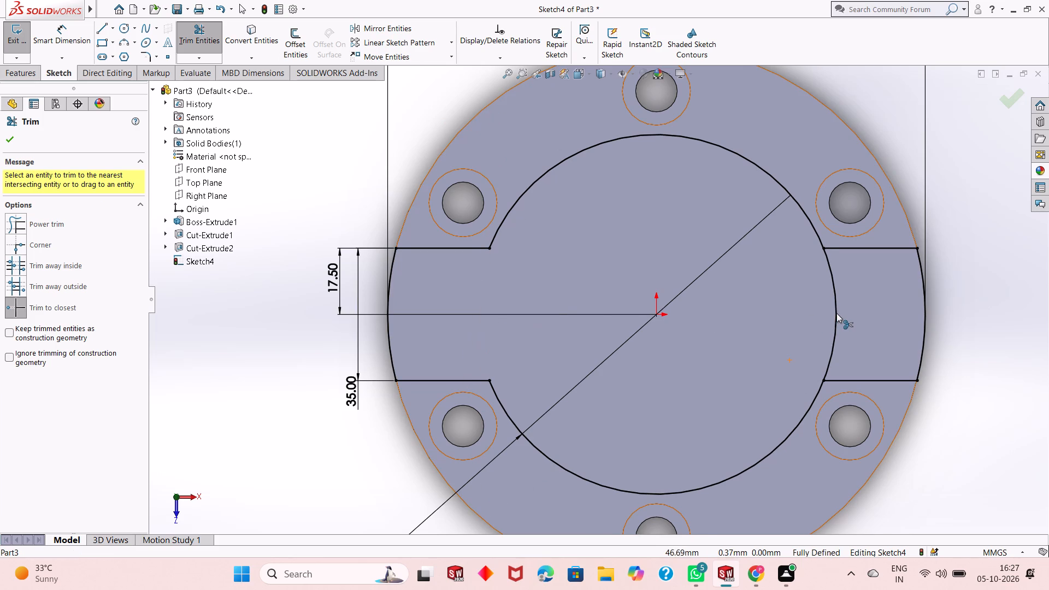
left_click(839, 314)
right_click(986, 290)
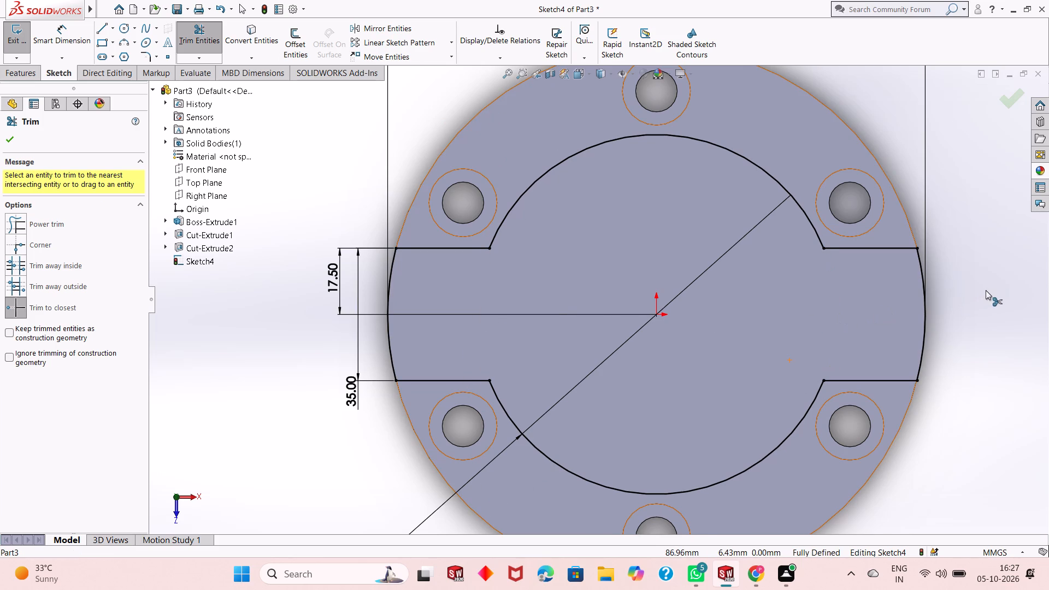
left_click(898, 326)
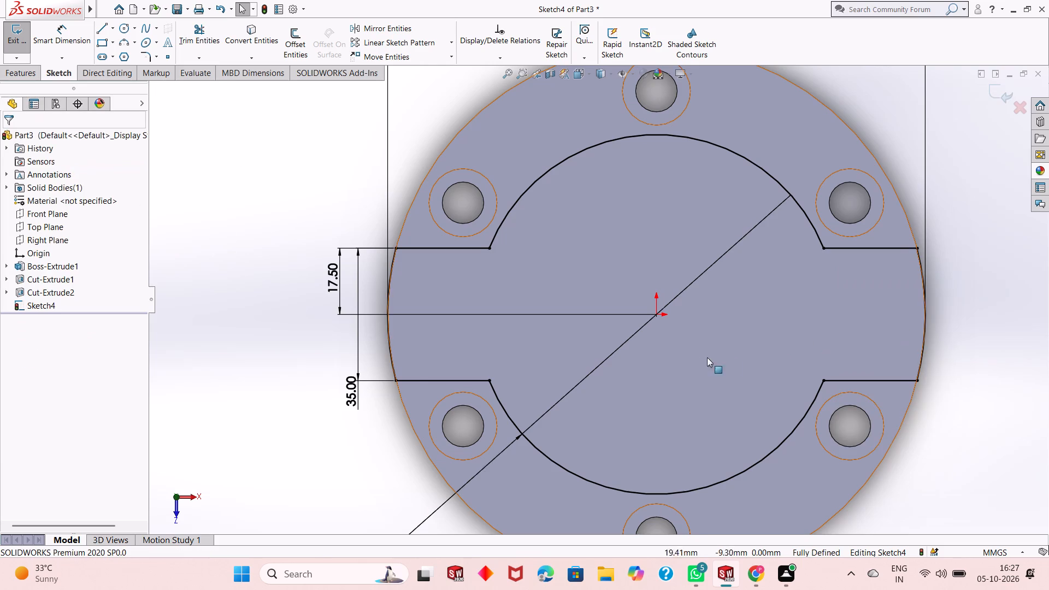
Extrude the trimmed profile 23 mm upward from the disc's top face, merged with the body.
scroll(685, 359, "up", 1)
middle_click_drag(672, 368, 661, 267)
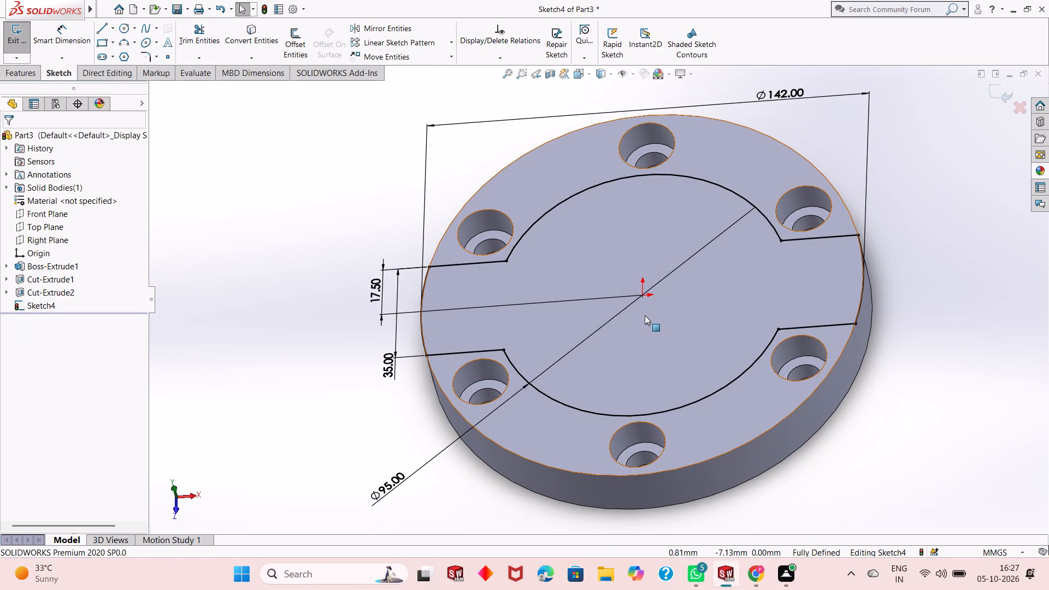
middle_click_drag(610, 315, 613, 333)
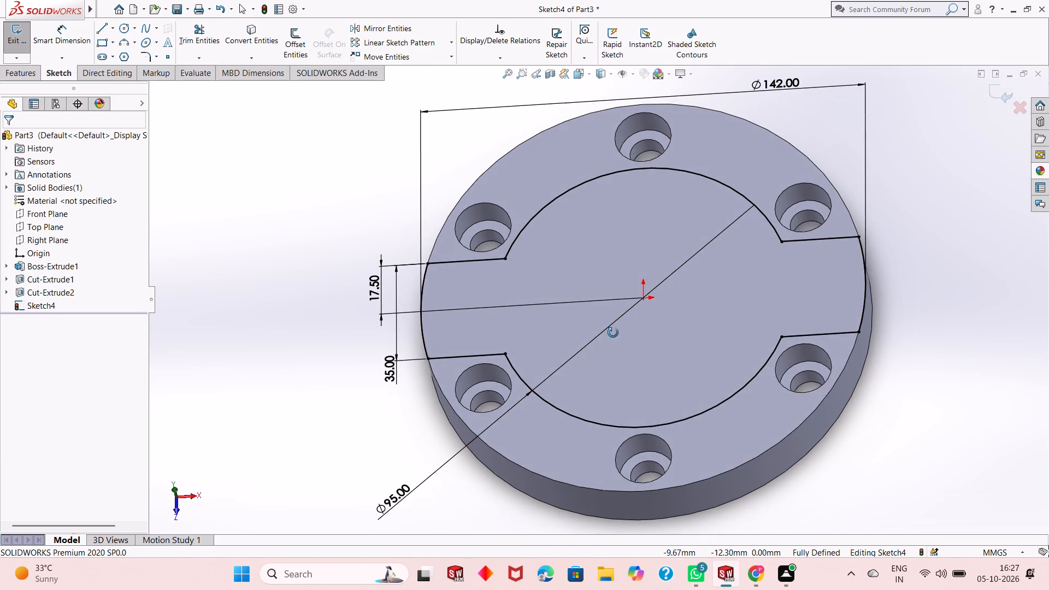
middle_click_drag(613, 333, 620, 304)
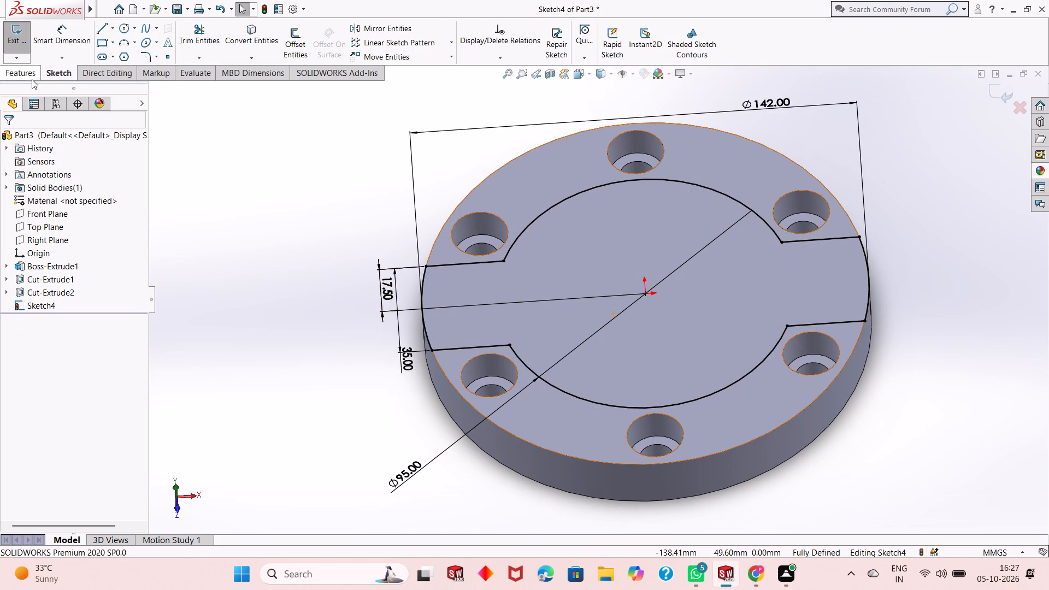
left_click(31, 78)
left_click(43, 52)
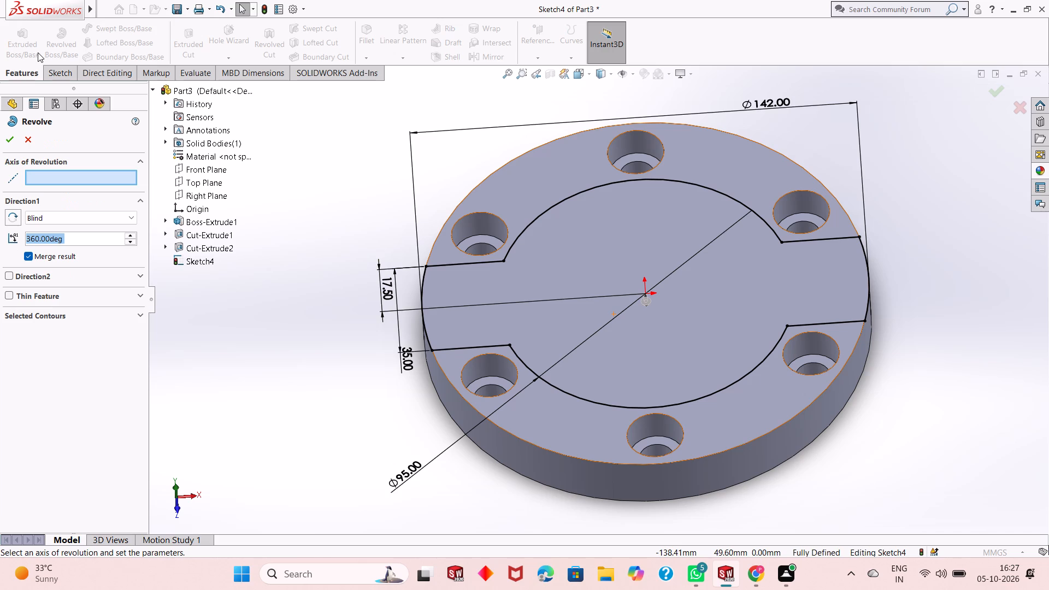
left_click(34, 145)
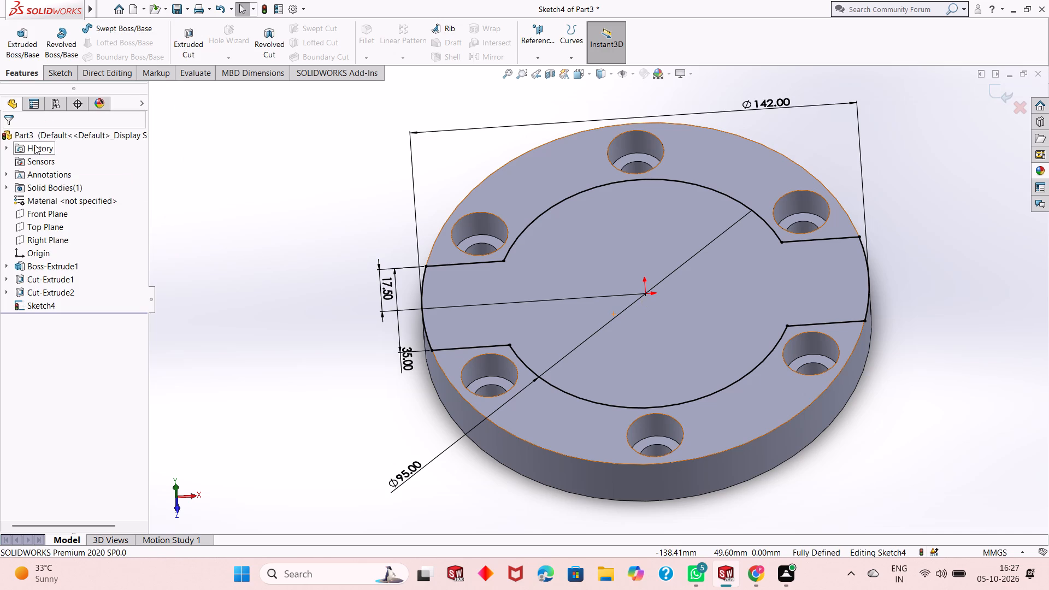
left_click(19, 45)
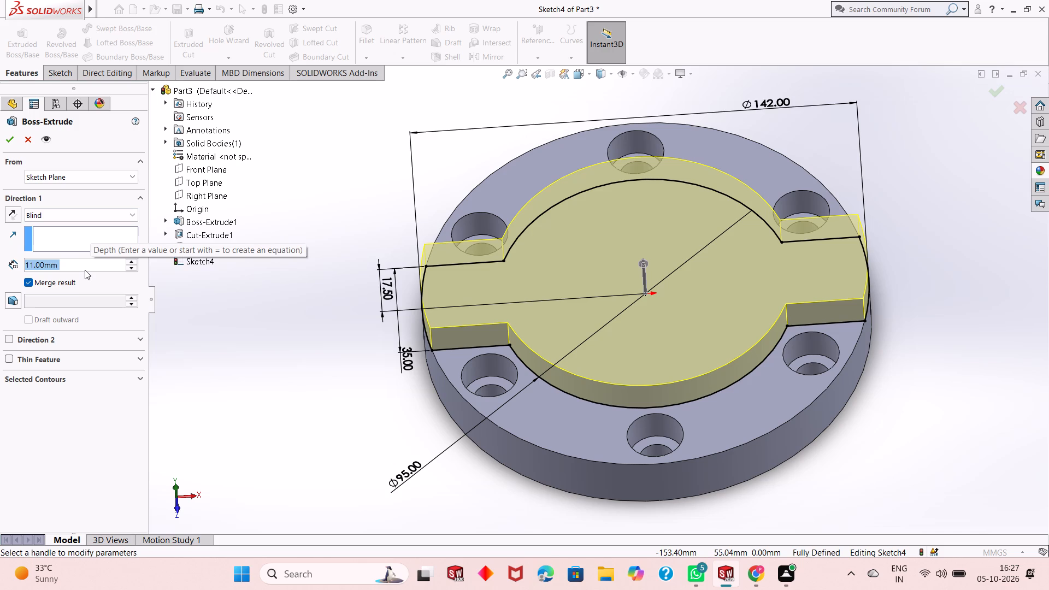
type("23")
key("Return")
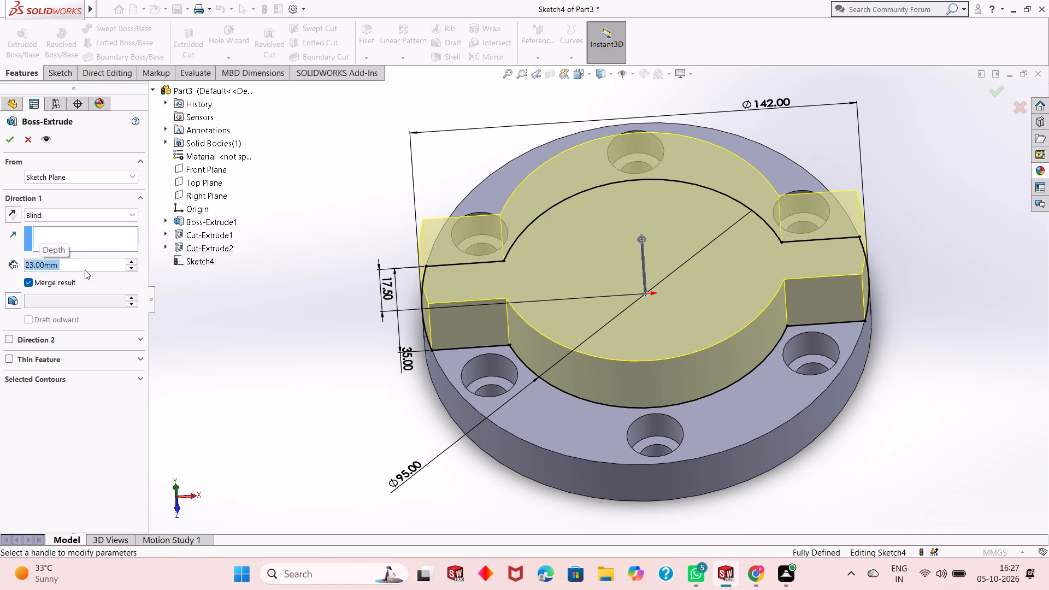
left_click(13, 139)
key("Escape")
Examine the raised boss, its two side arms and the surrounding counterbored holes from several angles.
middle_click_drag(663, 323, 715, 314)
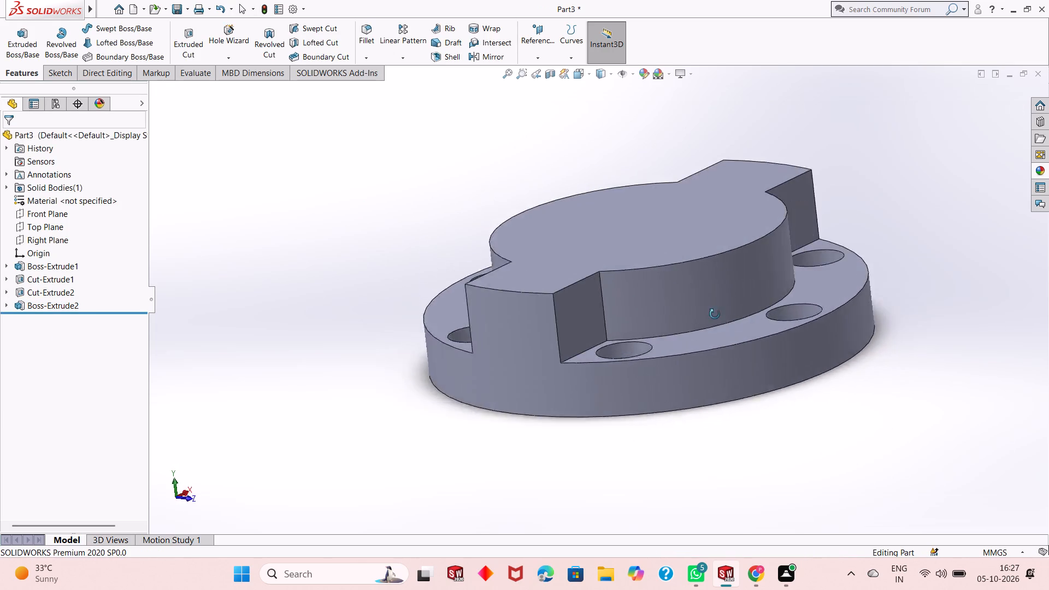
middle_click_drag(715, 314, 689, 404)
scroll(677, 252, "down", 3)
scroll(659, 394, "up", 3)
middle_click_drag(659, 394, 692, 459)
scroll(692, 451, "up", 1)
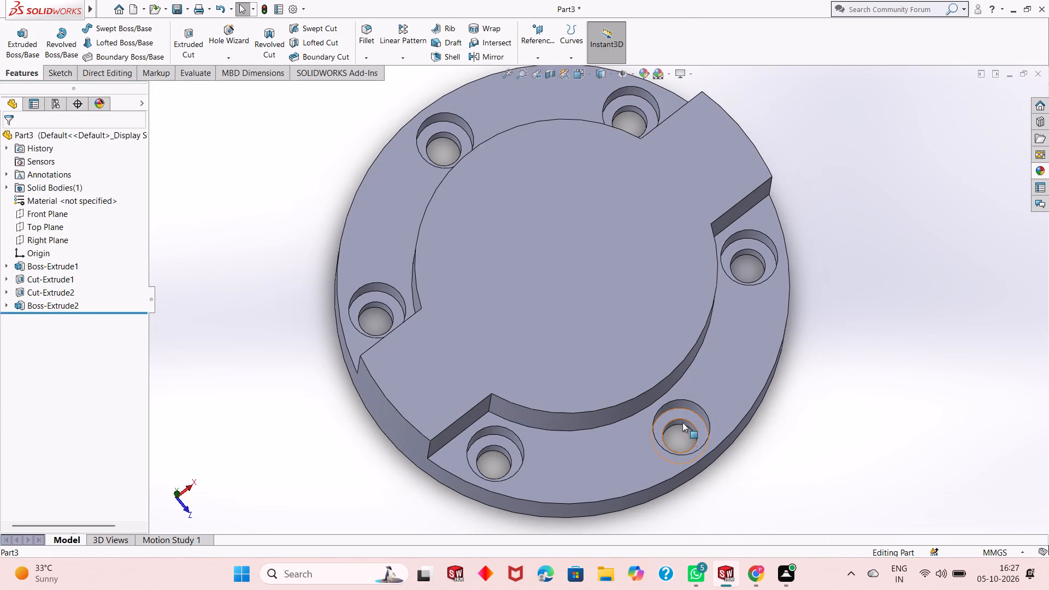
scroll(535, 300, "down", 2)
scroll(551, 333, "up", 2)
middle_click_drag(551, 333, 551, 233)
scroll(565, 228, "down", 2)
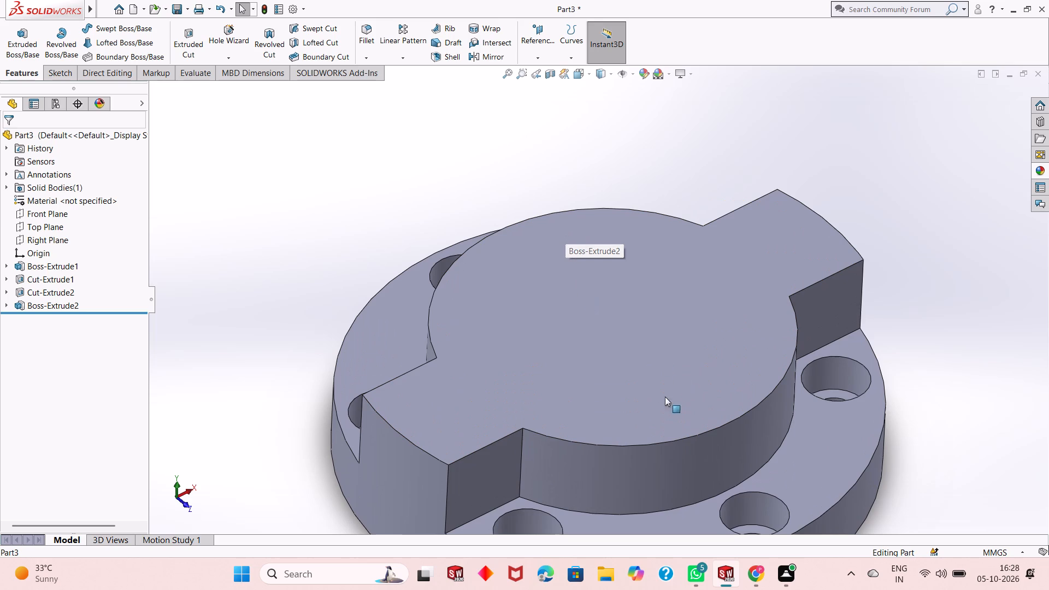
middle_click_drag(576, 438, 569, 390)
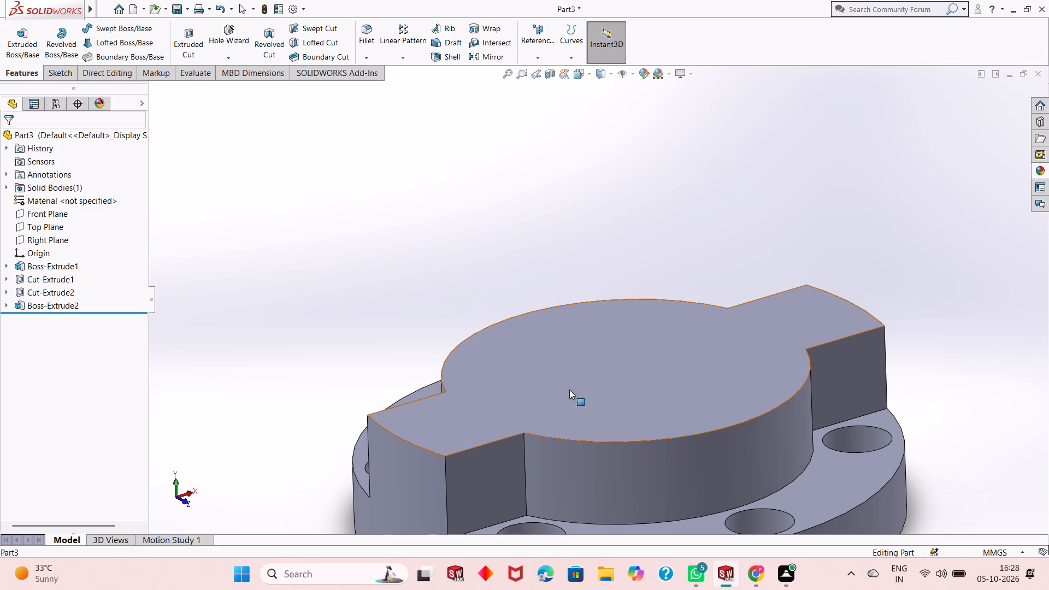
scroll(598, 412, "up", 8)
scroll(630, 330, "down", 4)
scroll(635, 337, "up", 4)
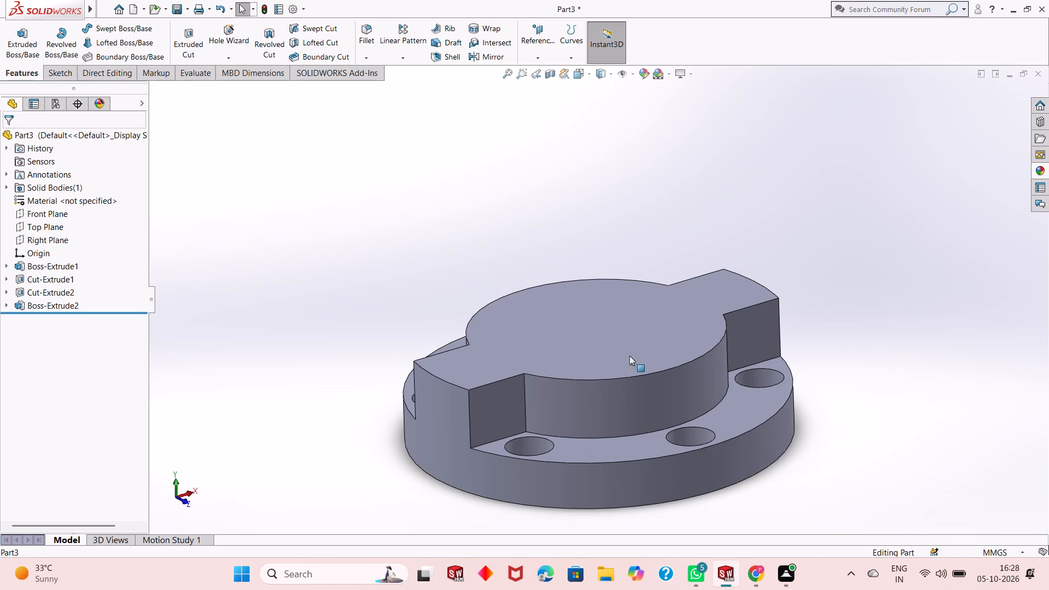
Create a reference plane parallel to the Right Plane, offset 71 mm (142/2) toward the outer end of one side arm.
left_click(549, 51)
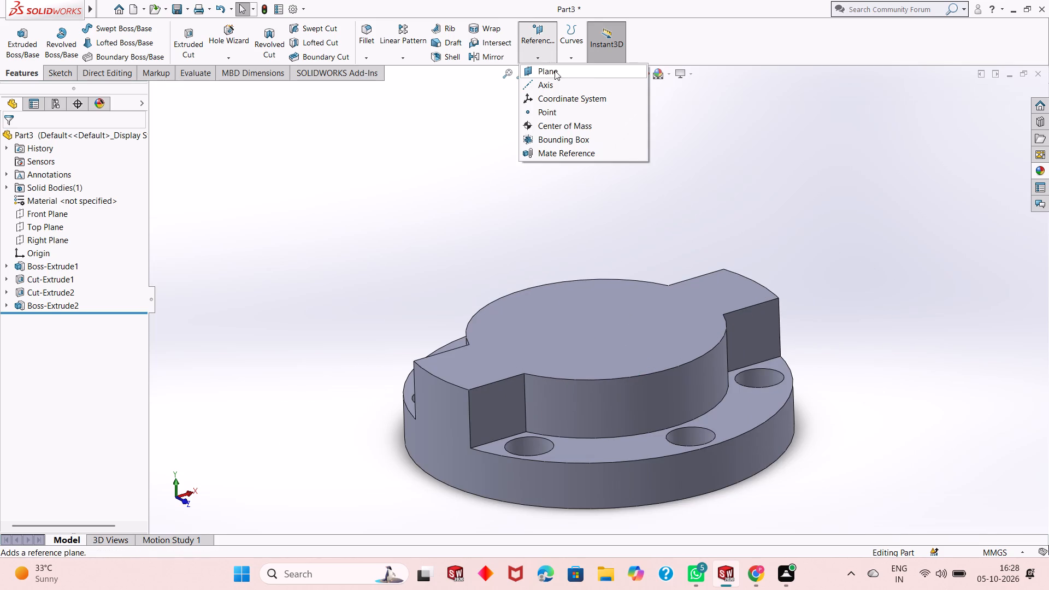
left_click(555, 70)
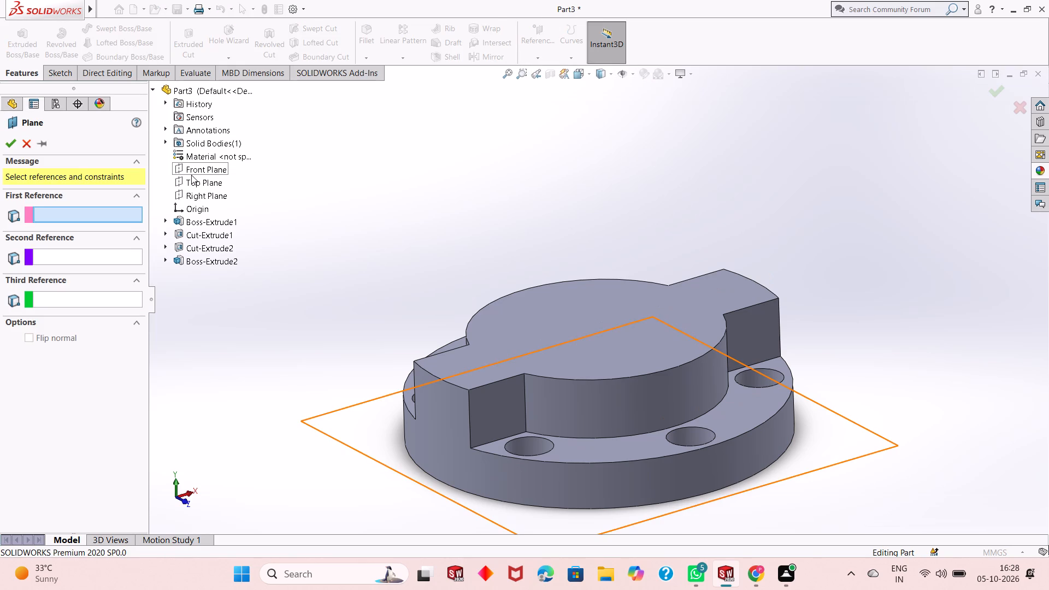
left_click(191, 193)
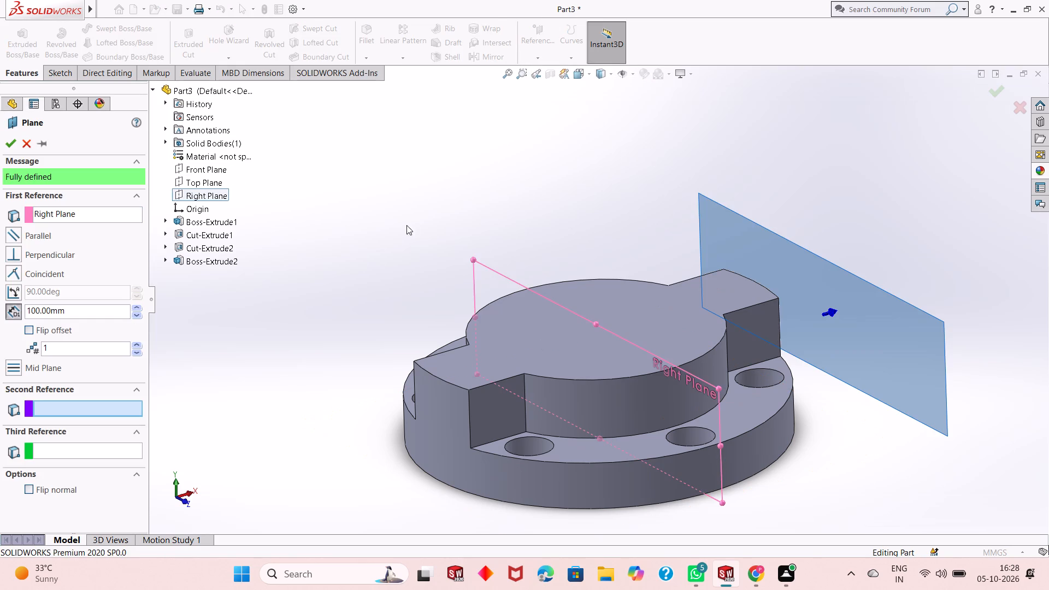
middle_click_drag(486, 235, 514, 238)
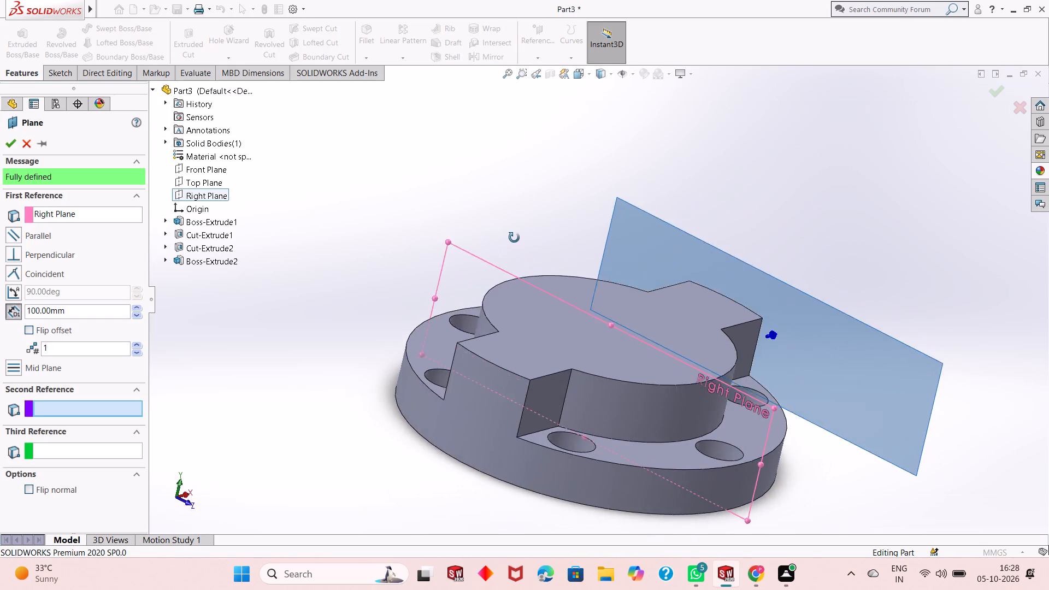
middle_click_drag(514, 238, 474, 279)
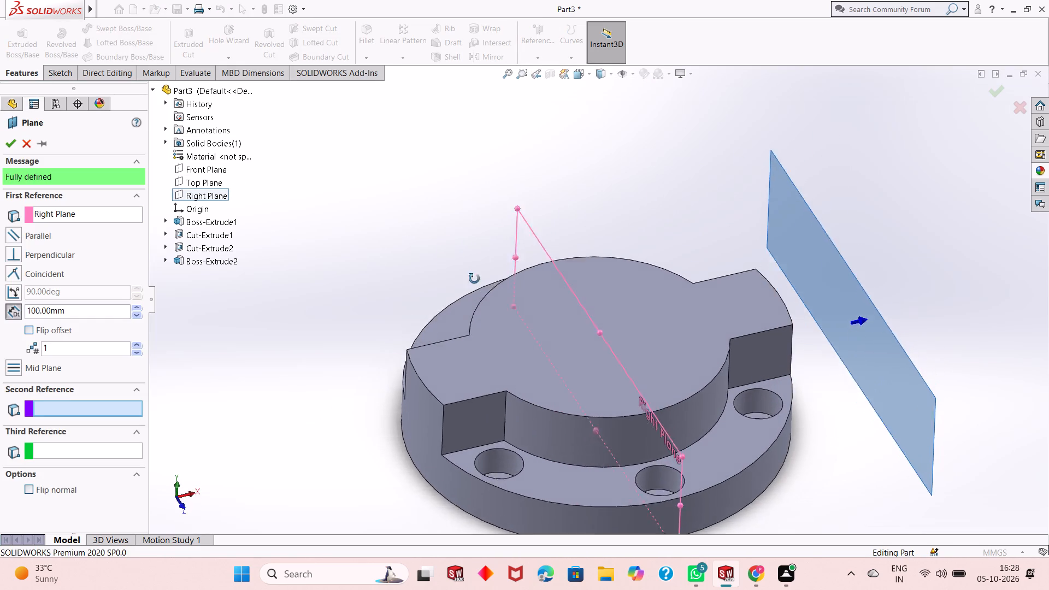
middle_click_drag(474, 279, 453, 361)
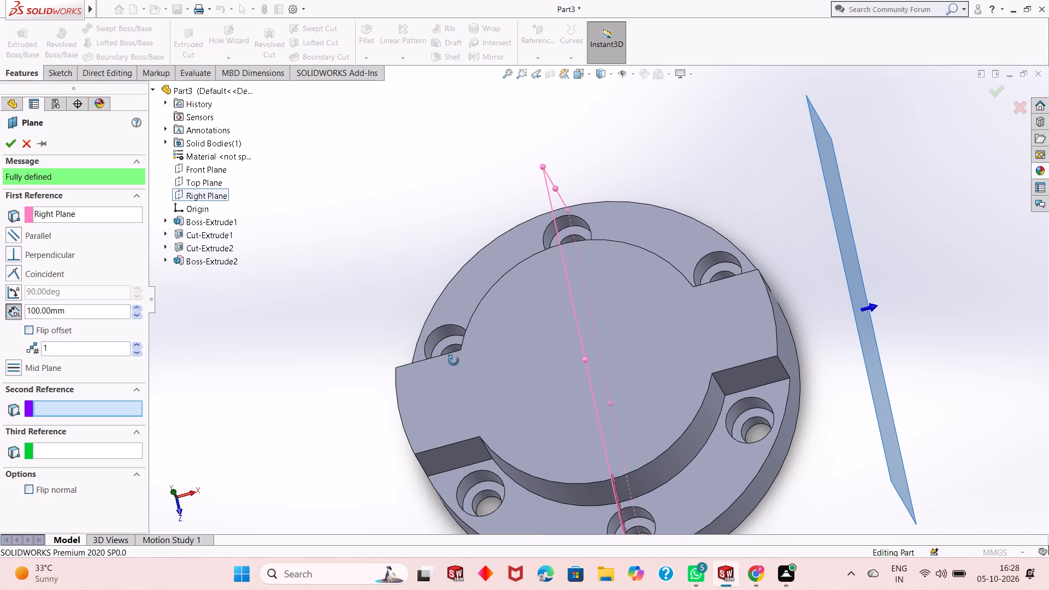
middle_click_drag(453, 361, 494, 346)
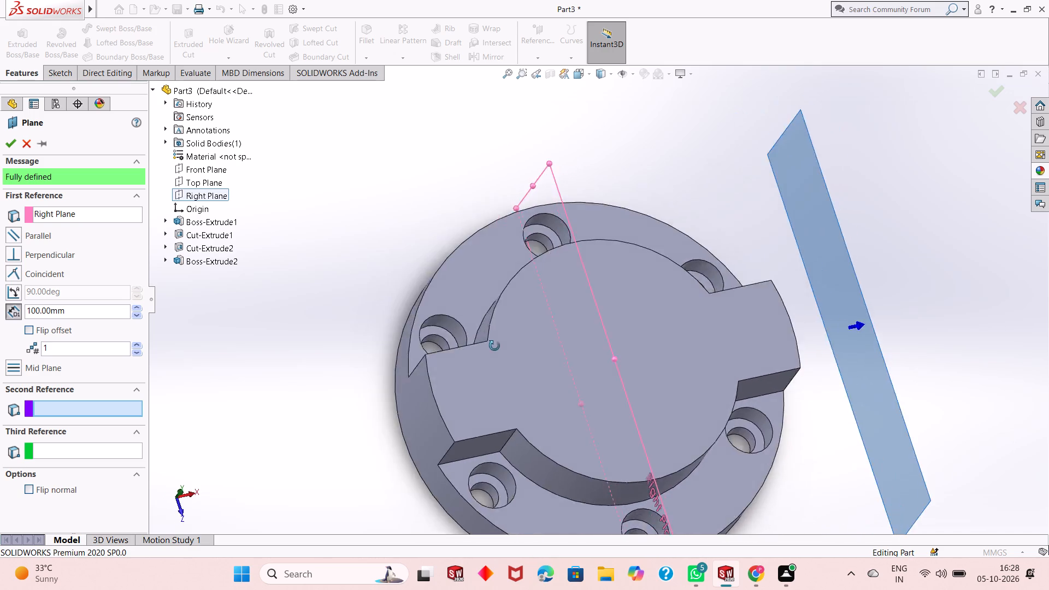
middle_click_drag(494, 346, 475, 235)
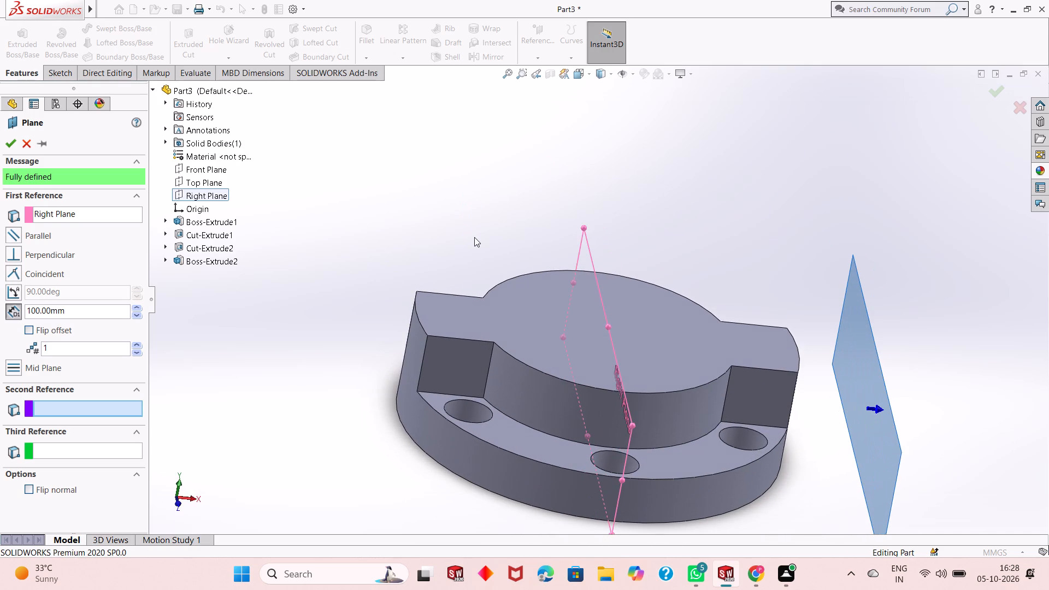
double_click(82, 312)
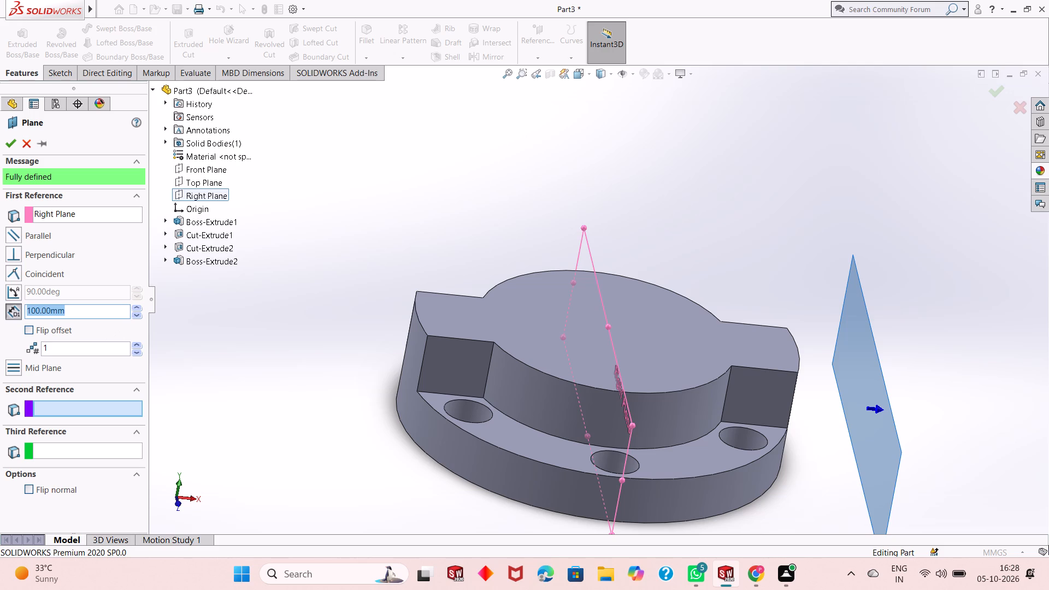
type("142/2")
key("Return")
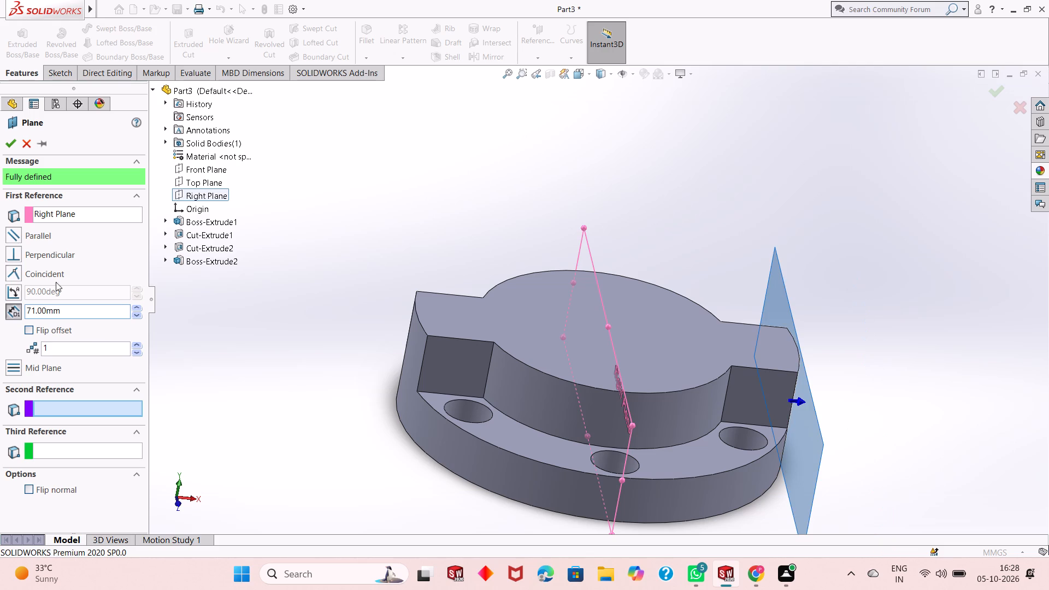
left_click(12, 144)
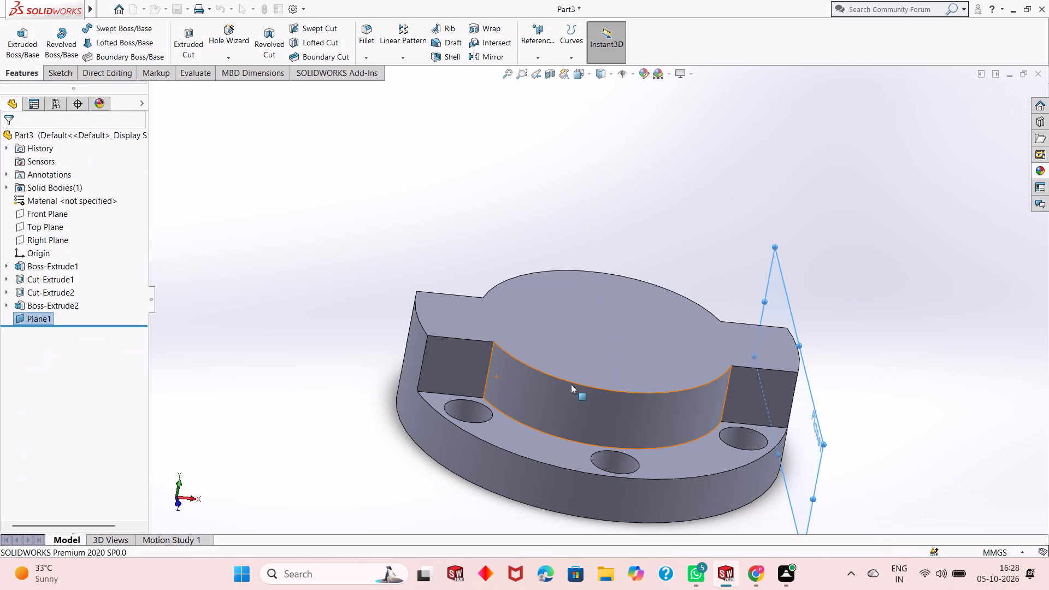
Sketch a circle about 19.7 mm in diameter on the new offset plane, centred above the origin level with the disc's top face.
middle_click_drag(585, 381, 416, 261)
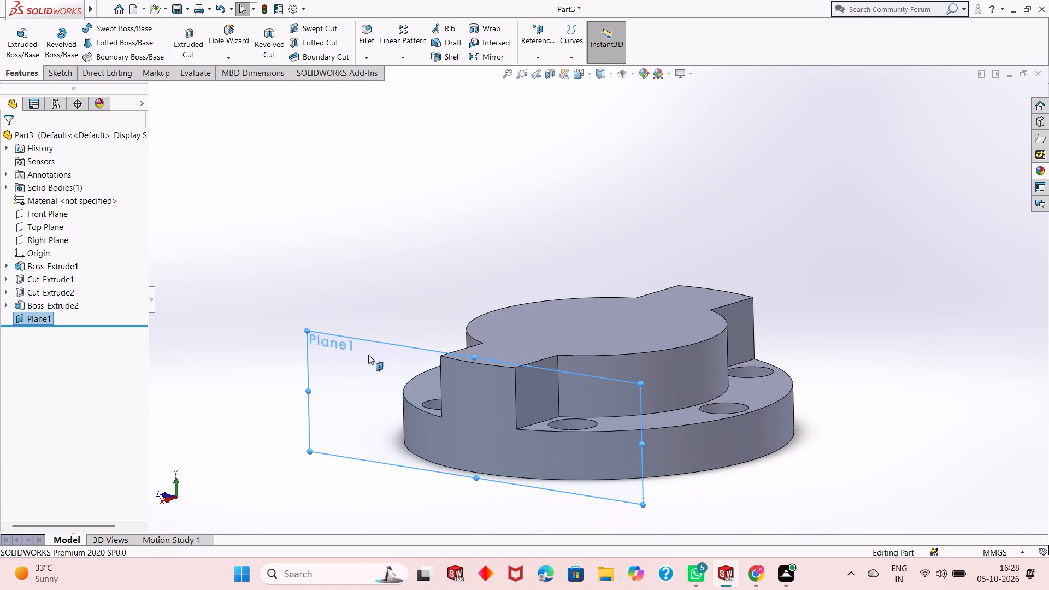
left_click(358, 364)
left_click(404, 336)
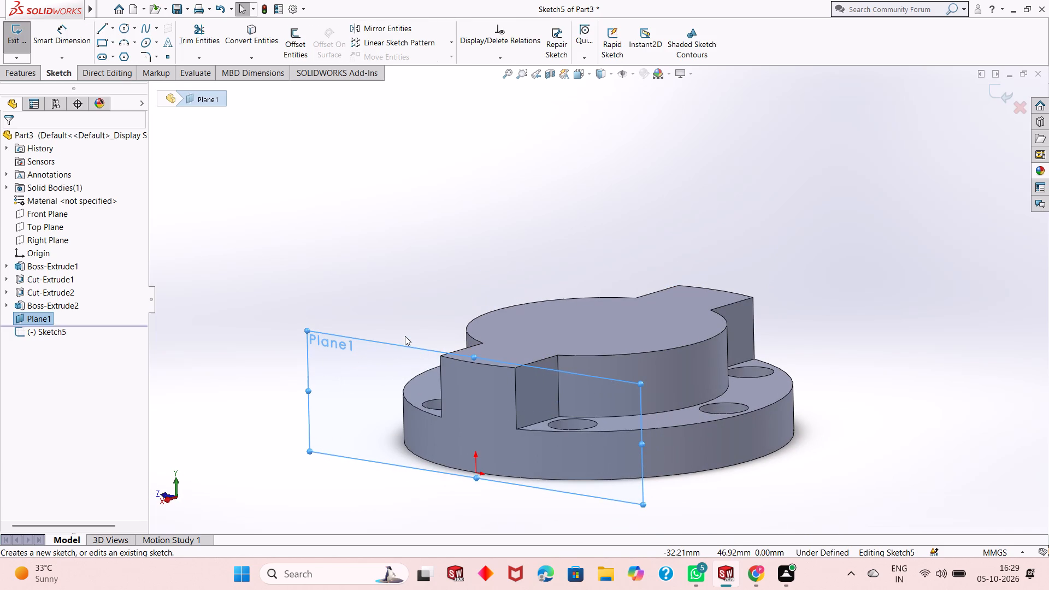
key("ctrl+8")
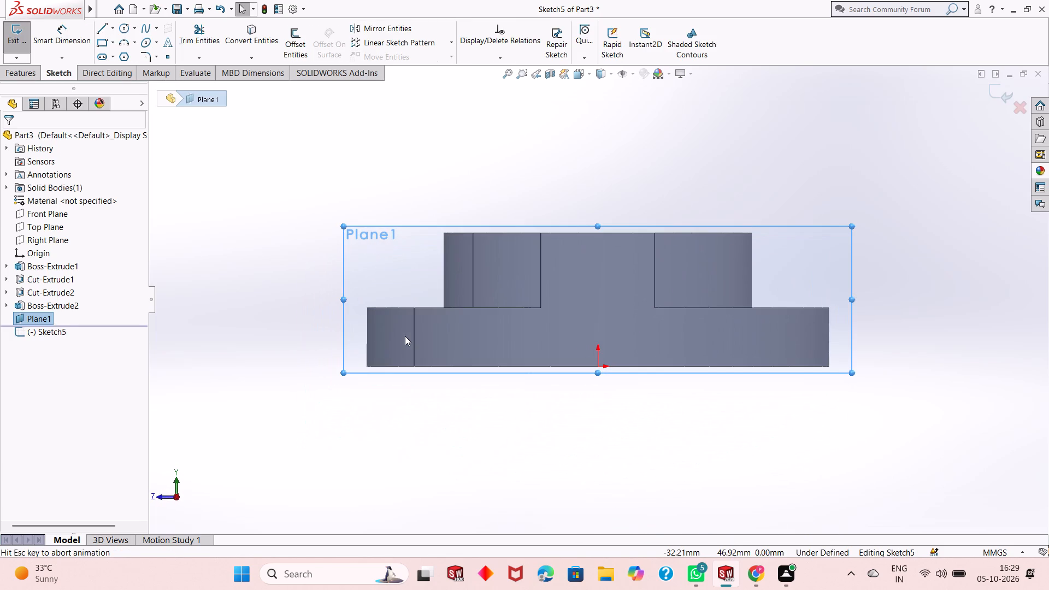
scroll(509, 356, "up", 2)
scroll(667, 194, "down", 2)
scroll(602, 341, "up", 1)
left_click(441, 210)
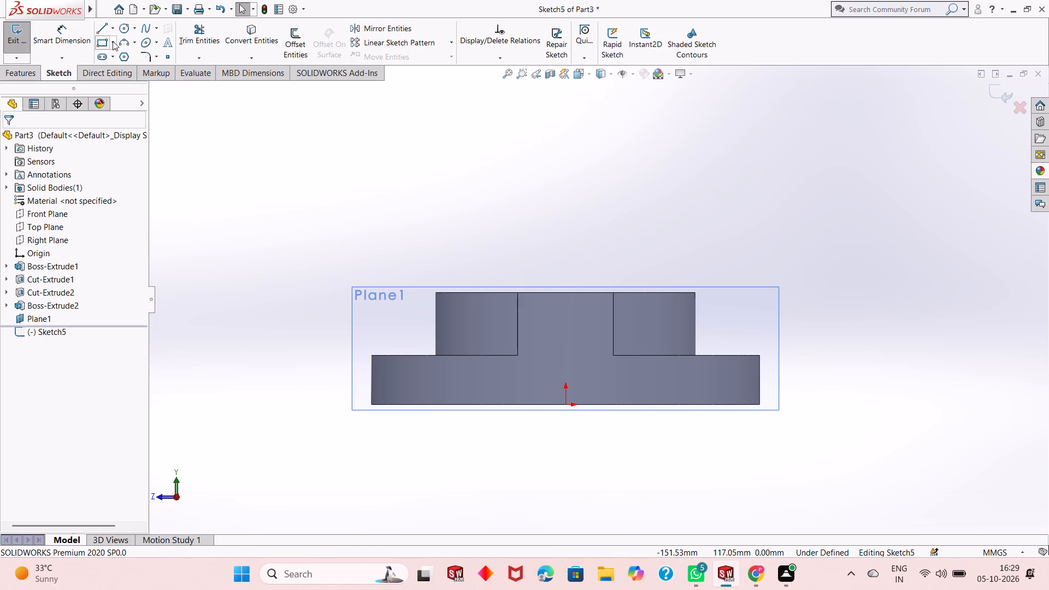
left_click(126, 27)
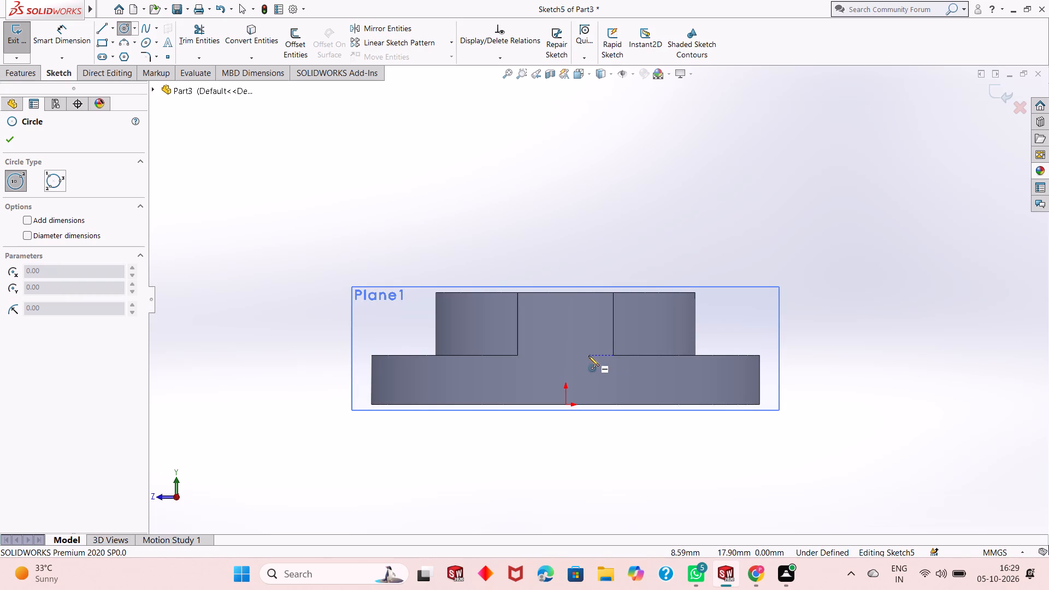
left_click(565, 353)
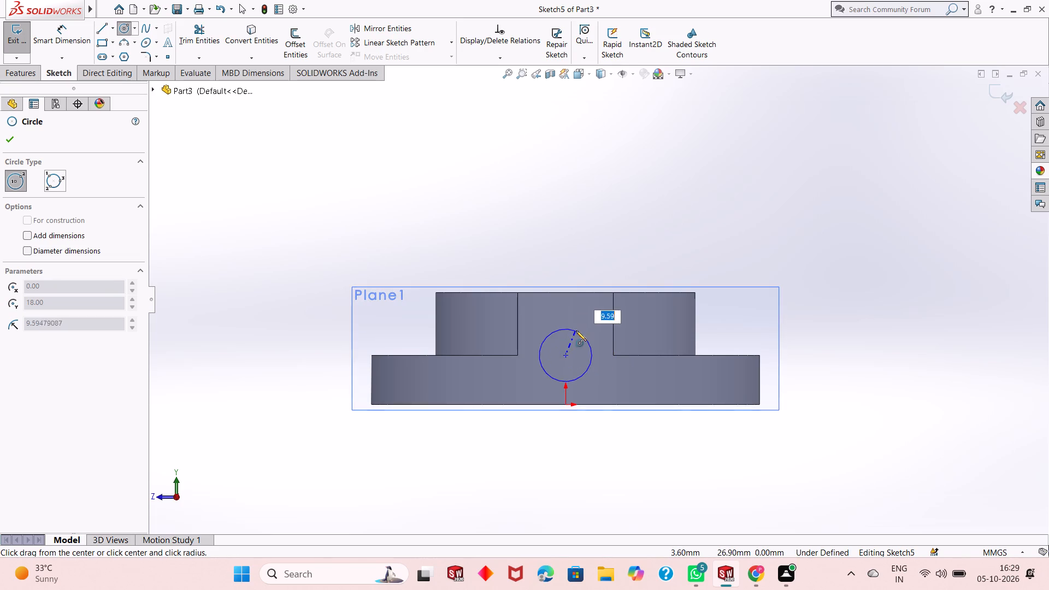
left_click(576, 331)
right_click(223, 314)
left_click(241, 317)
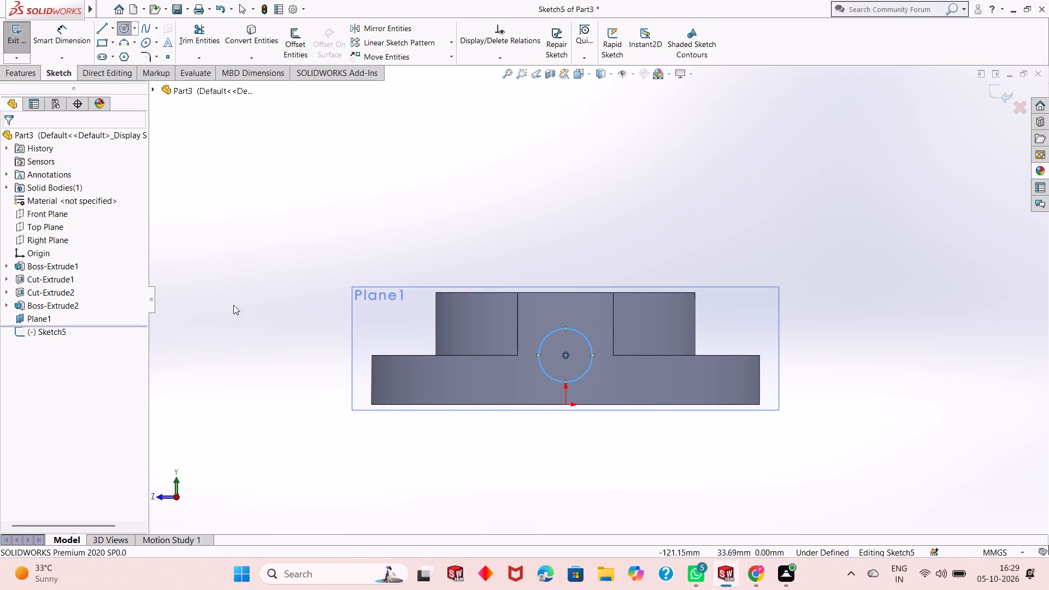
Dimension the circle's diameter as 20 mm.
left_click(36, 35)
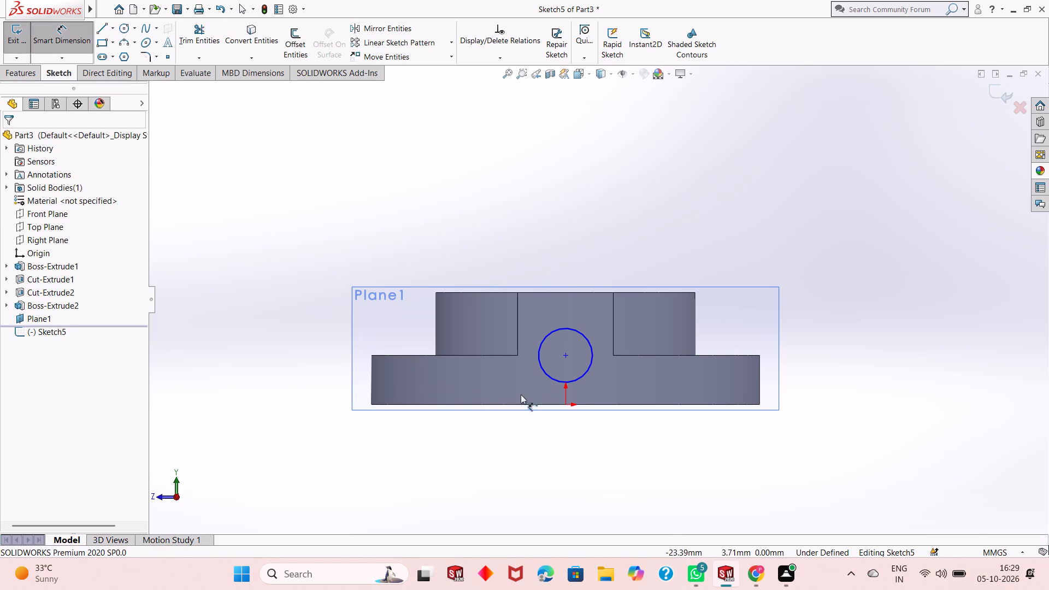
left_click(561, 383)
left_click(471, 452)
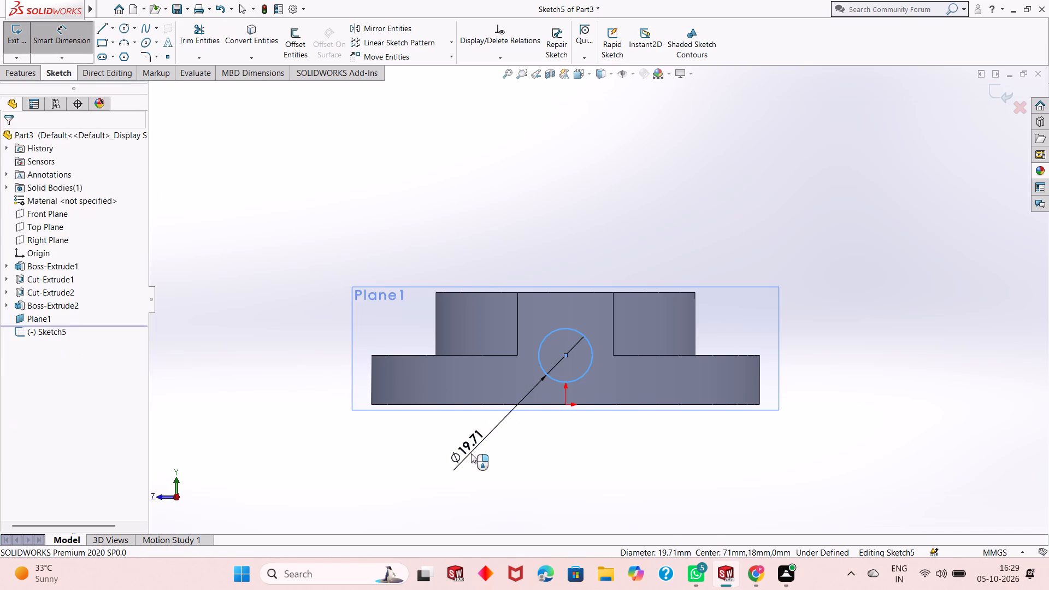
type("20")
key("Return")
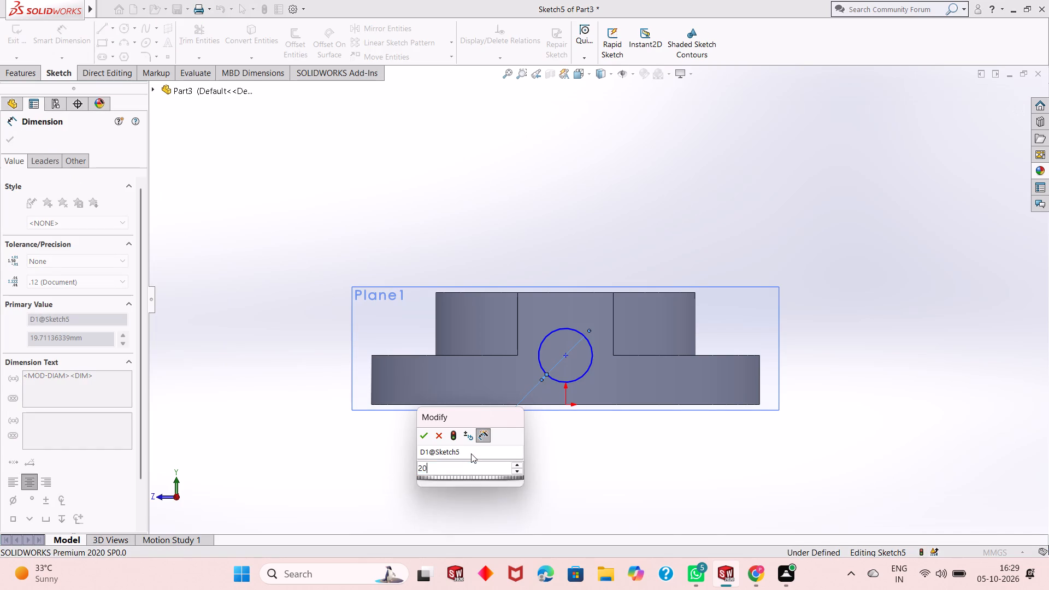
Dimension the circle's centre 18 mm above the disc's bottom edge and 71 mm from the disc's side edge.
left_click(569, 353)
left_click(595, 407)
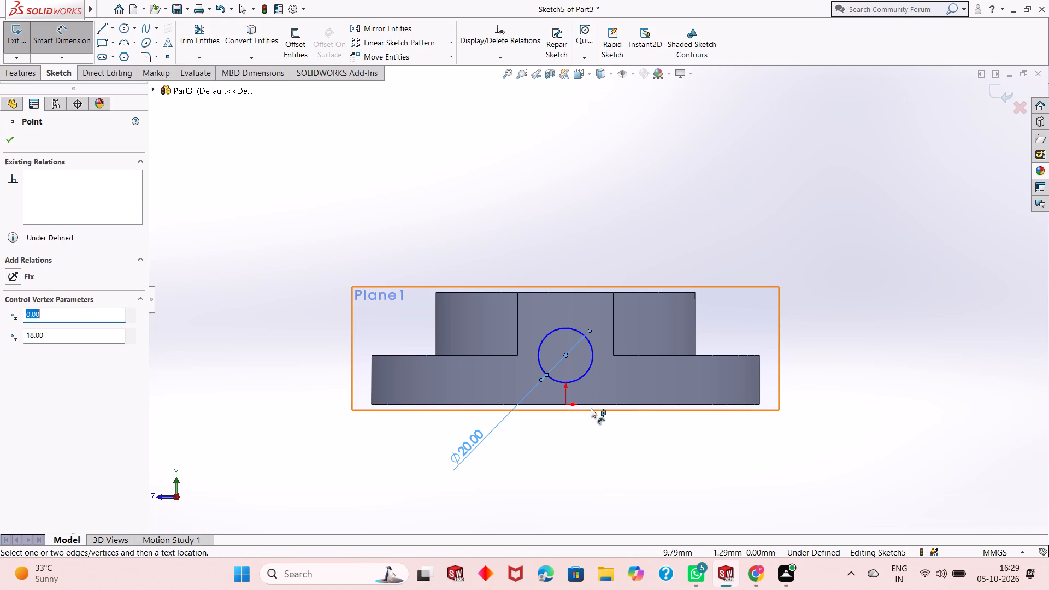
left_click(592, 403)
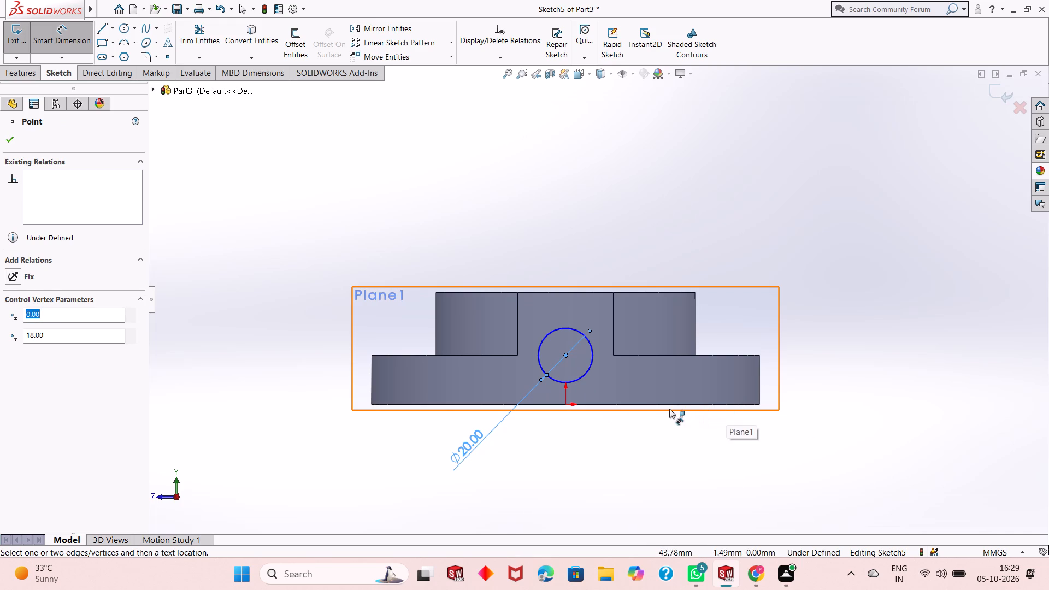
scroll(606, 405, "down", 1)
left_click(606, 405)
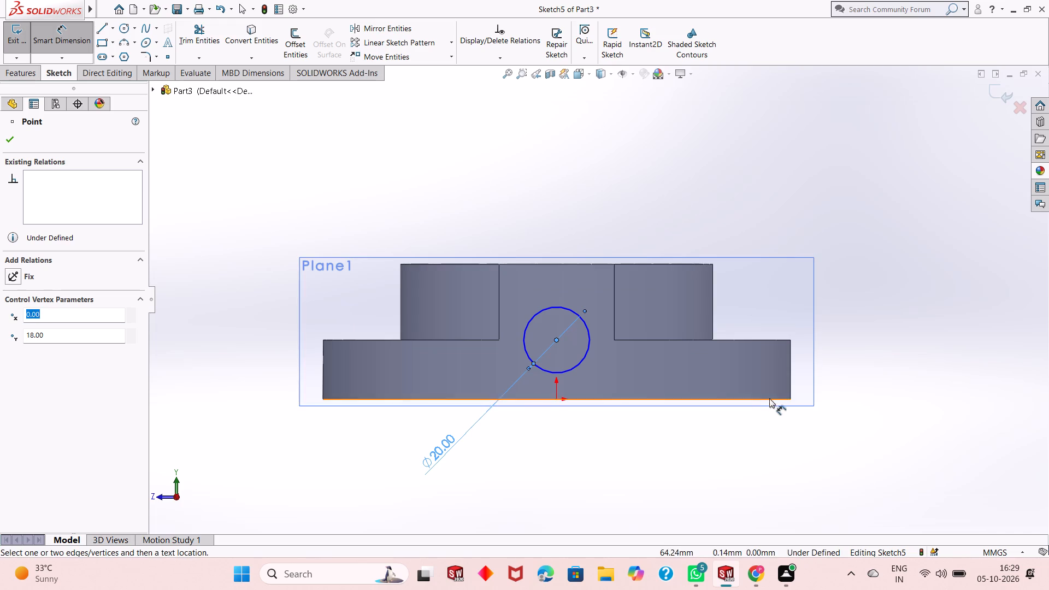
left_click(782, 401)
left_click(855, 399)
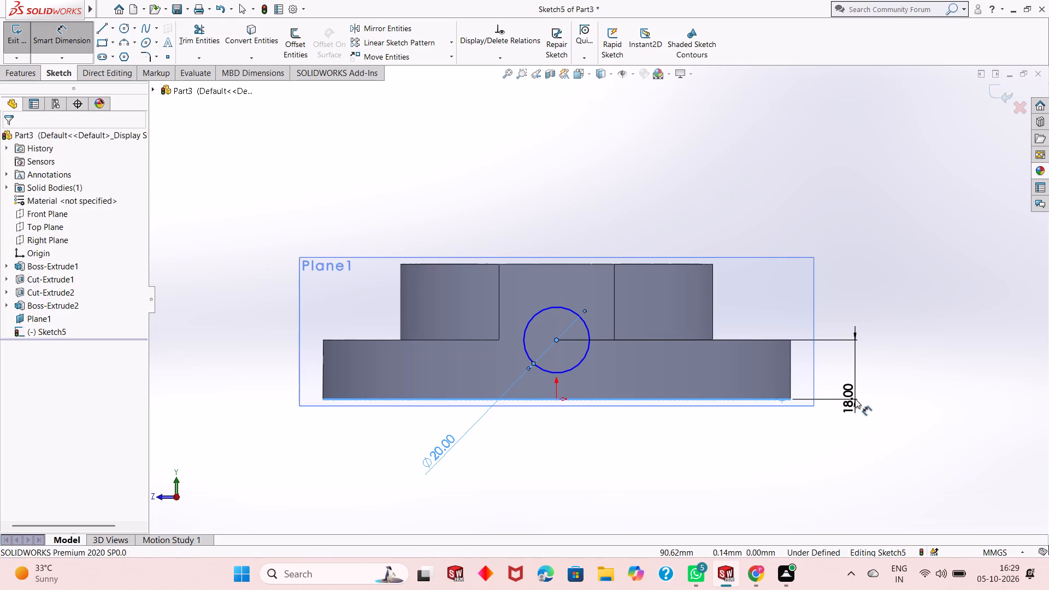
key("Return")
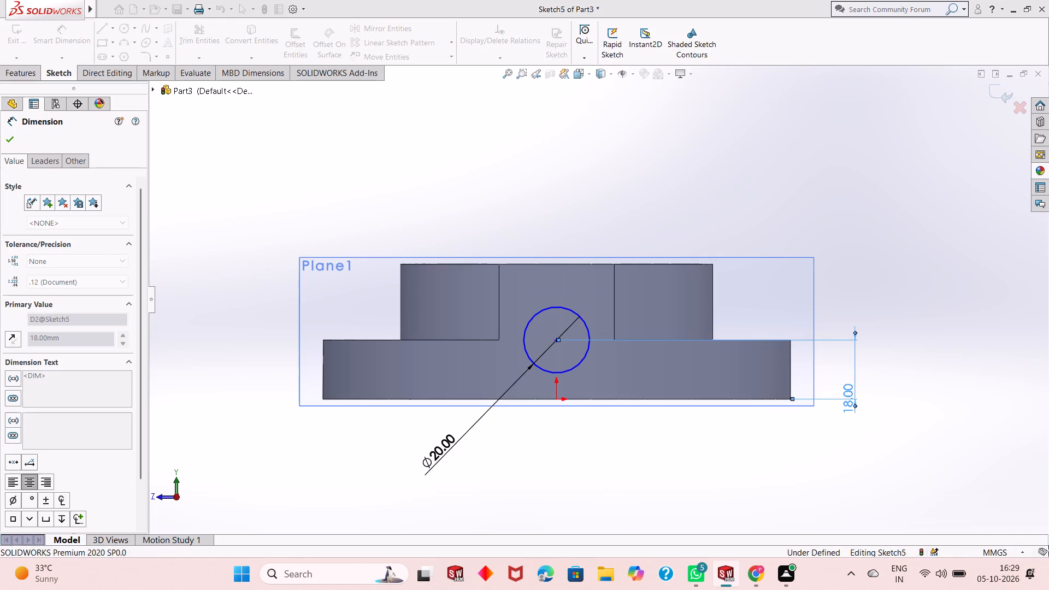
left_click(558, 343)
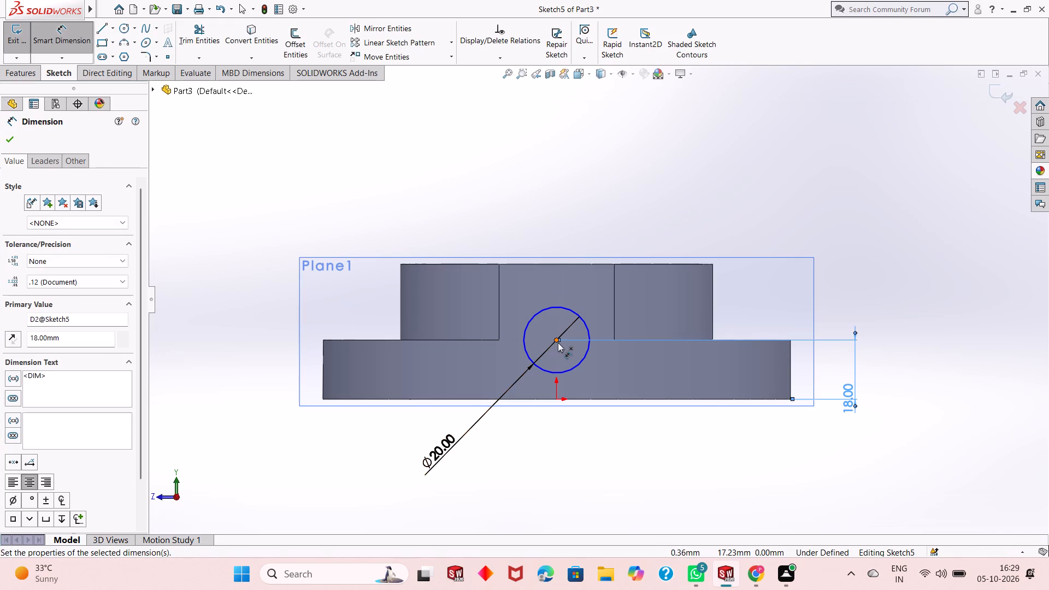
left_click(322, 367)
left_click(368, 511)
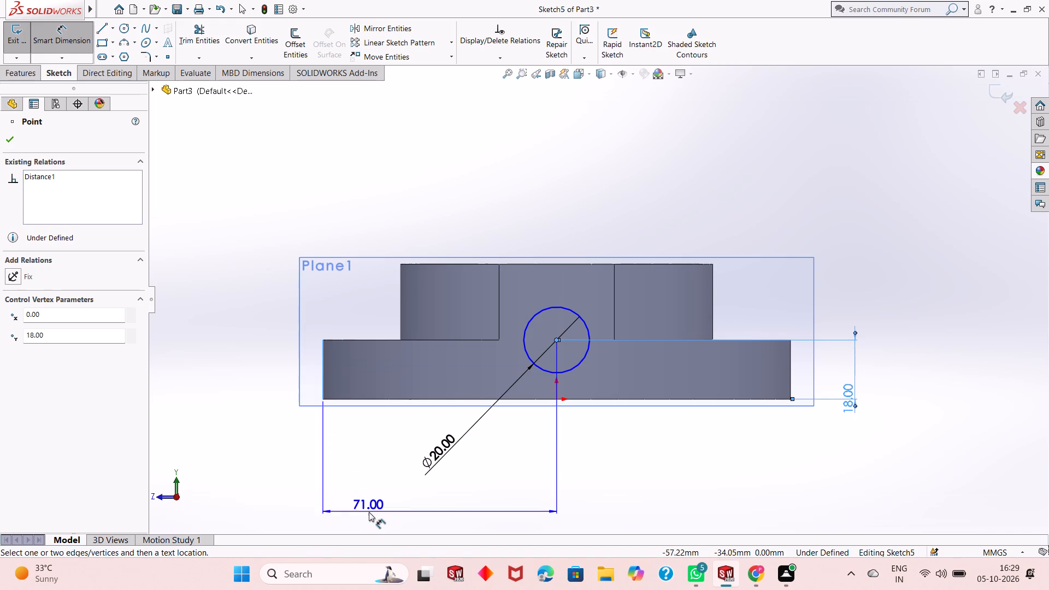
key("Return")
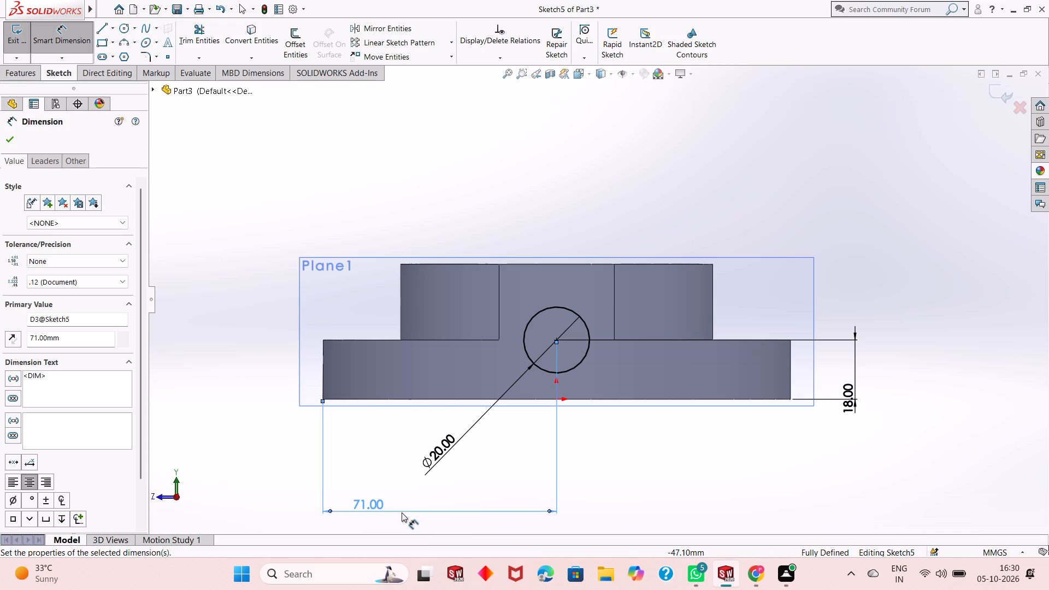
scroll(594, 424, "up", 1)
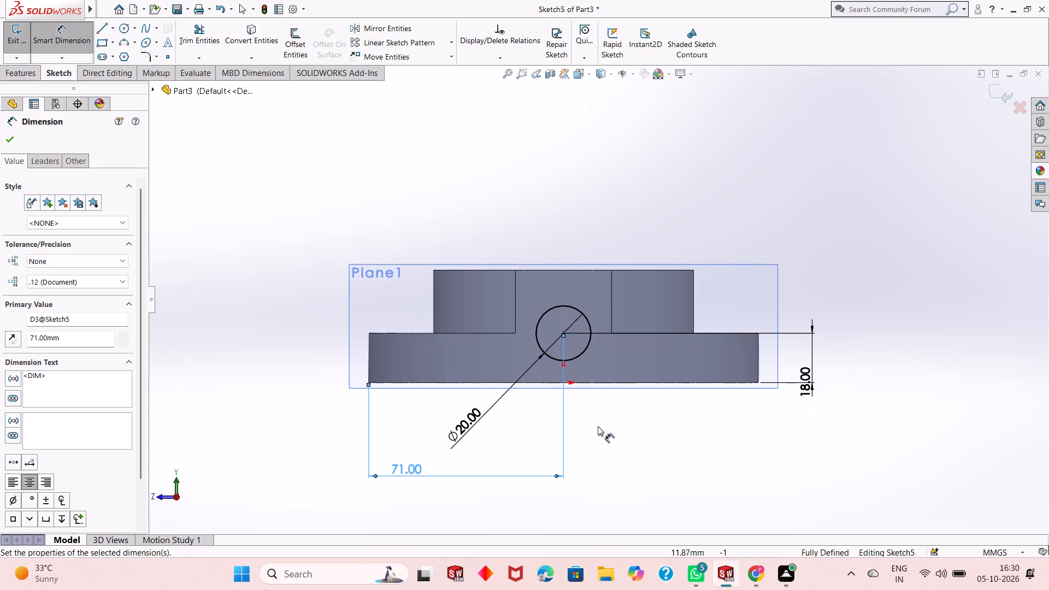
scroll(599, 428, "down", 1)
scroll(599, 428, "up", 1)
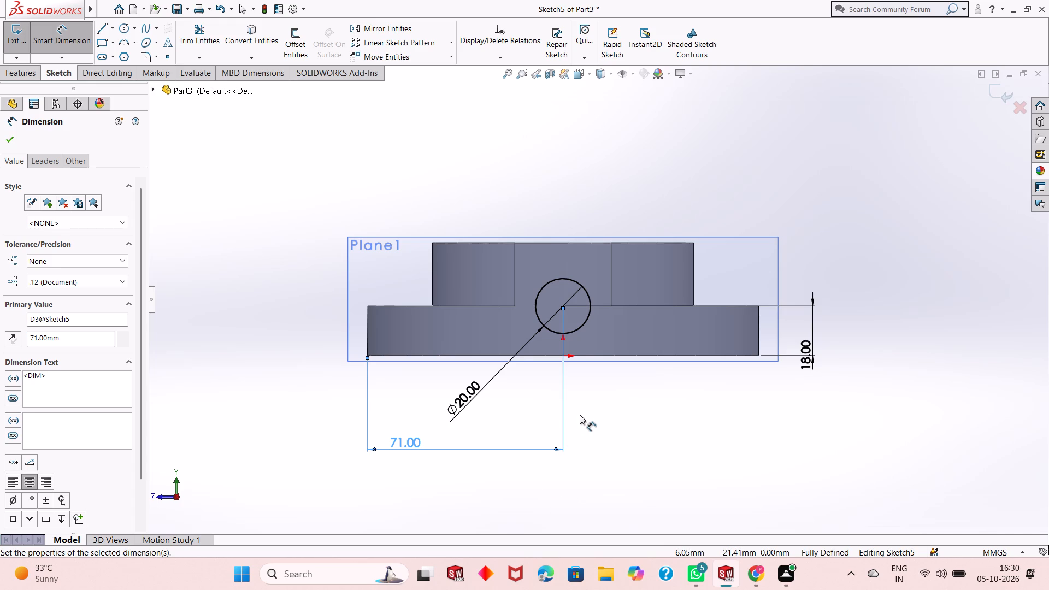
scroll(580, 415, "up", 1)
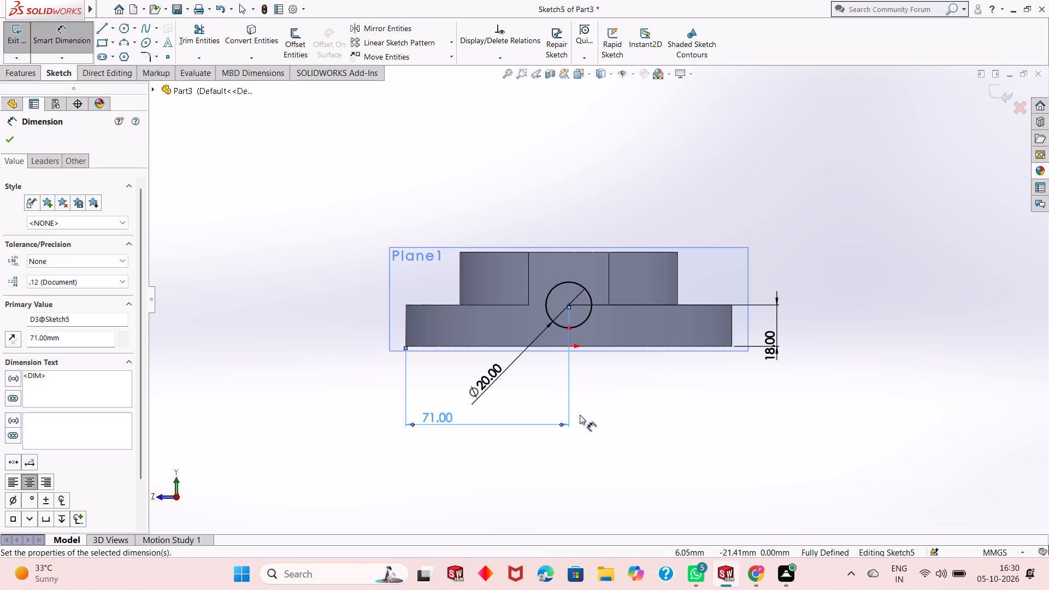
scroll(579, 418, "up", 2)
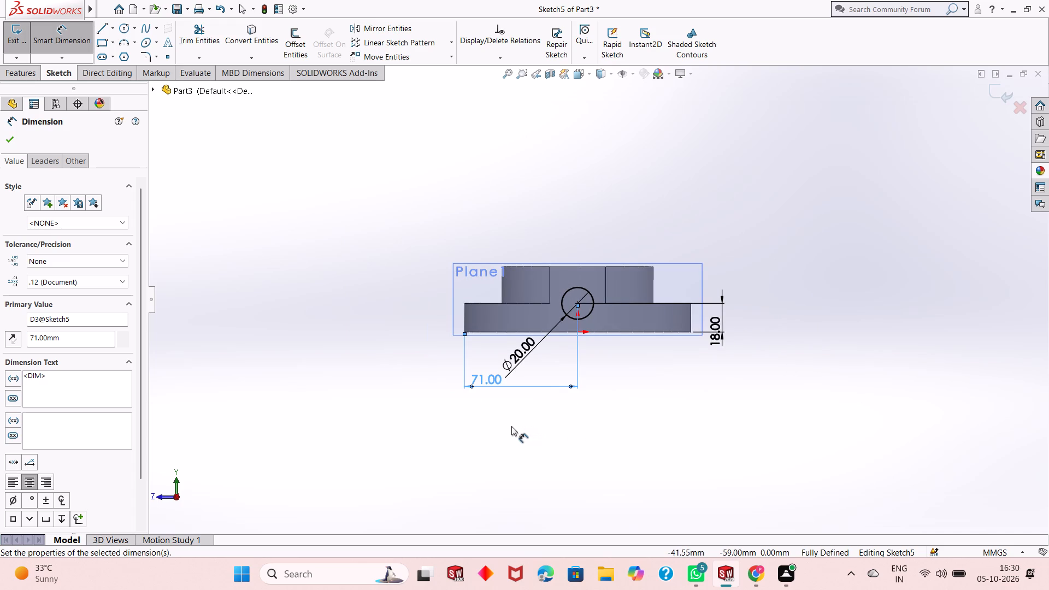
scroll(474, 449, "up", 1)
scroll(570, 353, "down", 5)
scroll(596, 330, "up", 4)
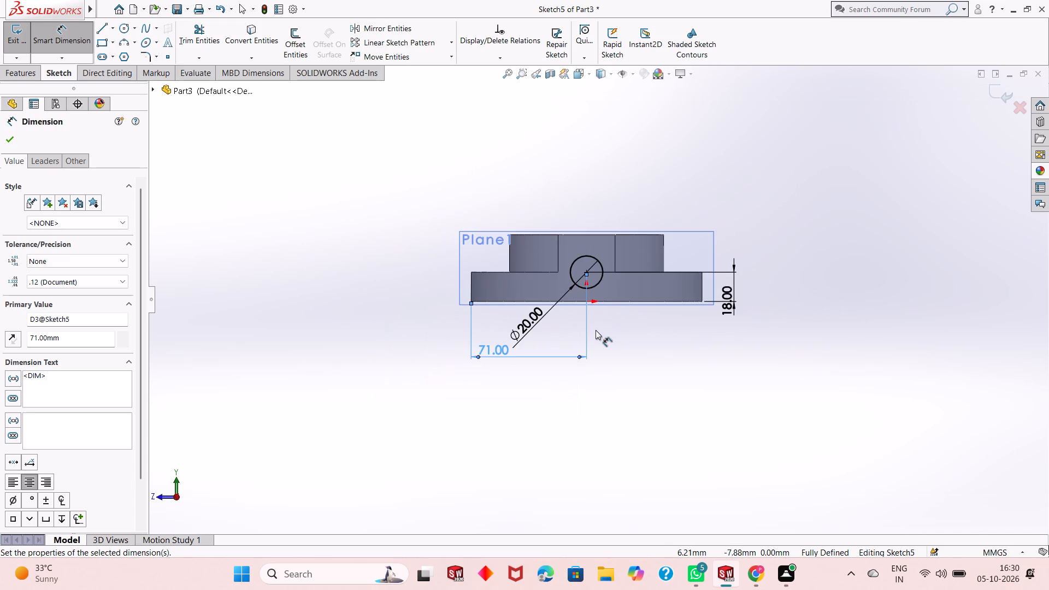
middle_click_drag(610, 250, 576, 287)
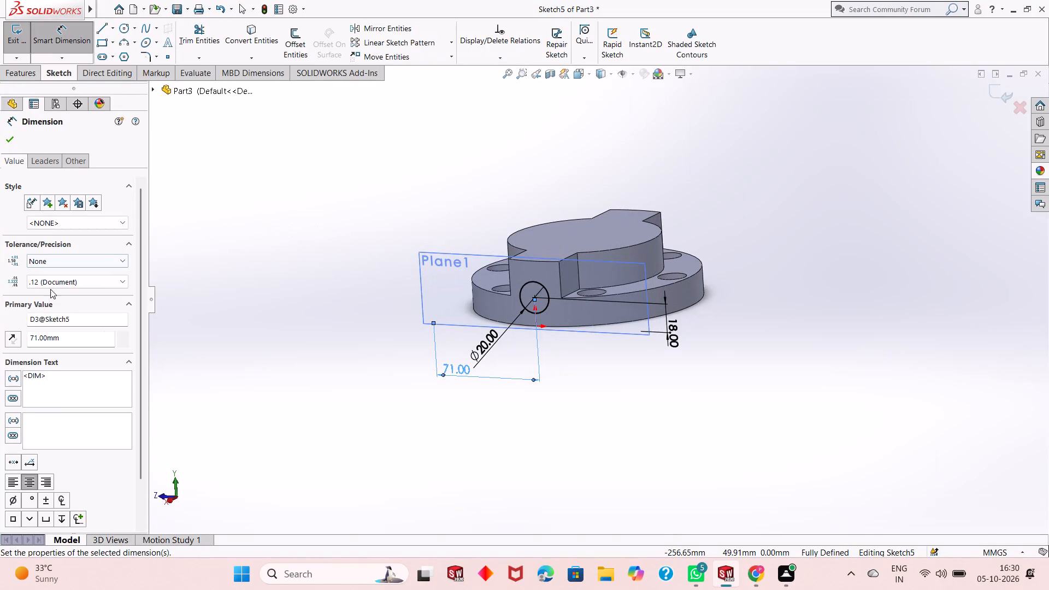
Cut-extrude the 20 mm circle sketched on the offset plane to a blind depth of 4 mm into the arm's end.
left_click(7, 138)
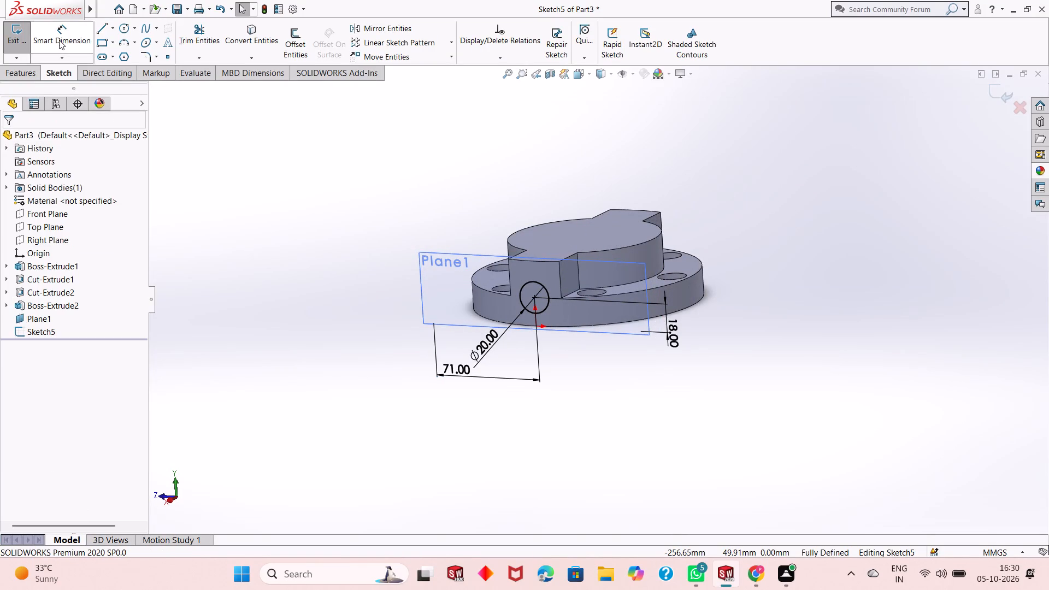
left_click(61, 39)
middle_click_drag(629, 286, 610, 314)
scroll(500, 265, "down", 2)
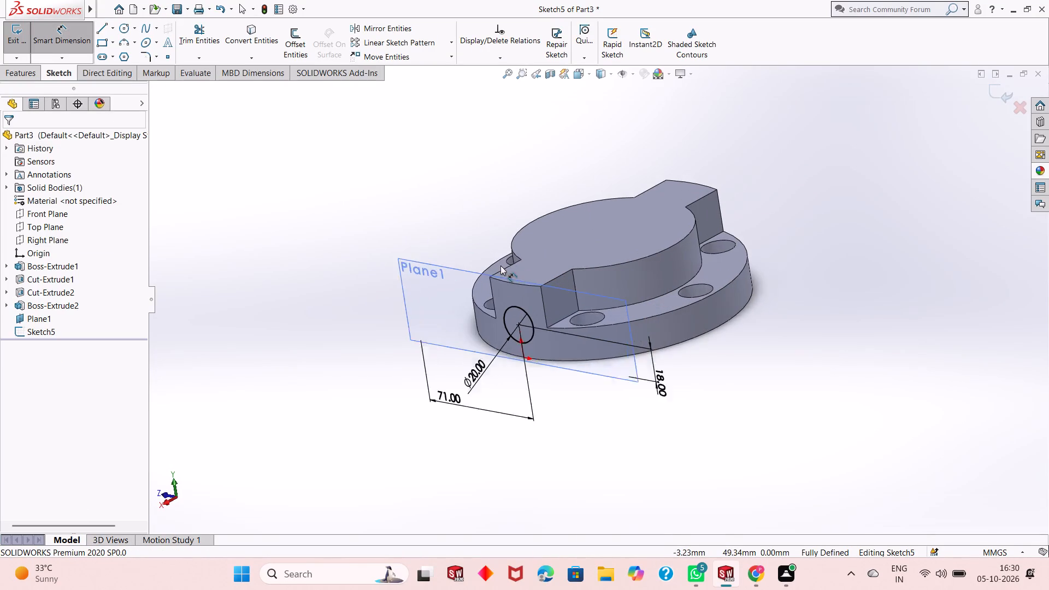
scroll(500, 265, "down", 1)
left_click(21, 77)
left_click(187, 48)
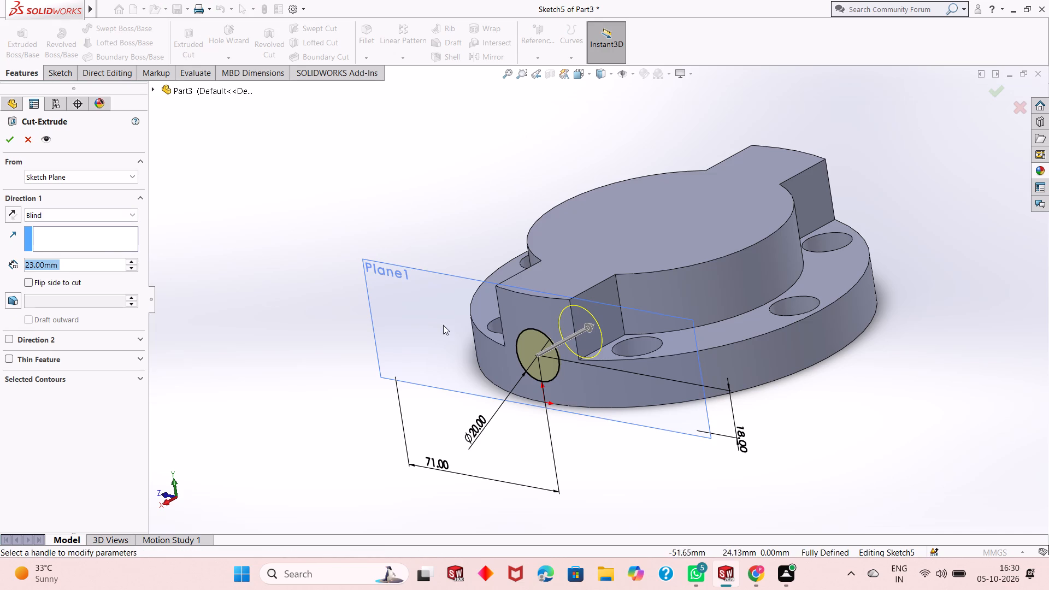
middle_click_drag(547, 361, 550, 300)
scroll(550, 300, "down", 5)
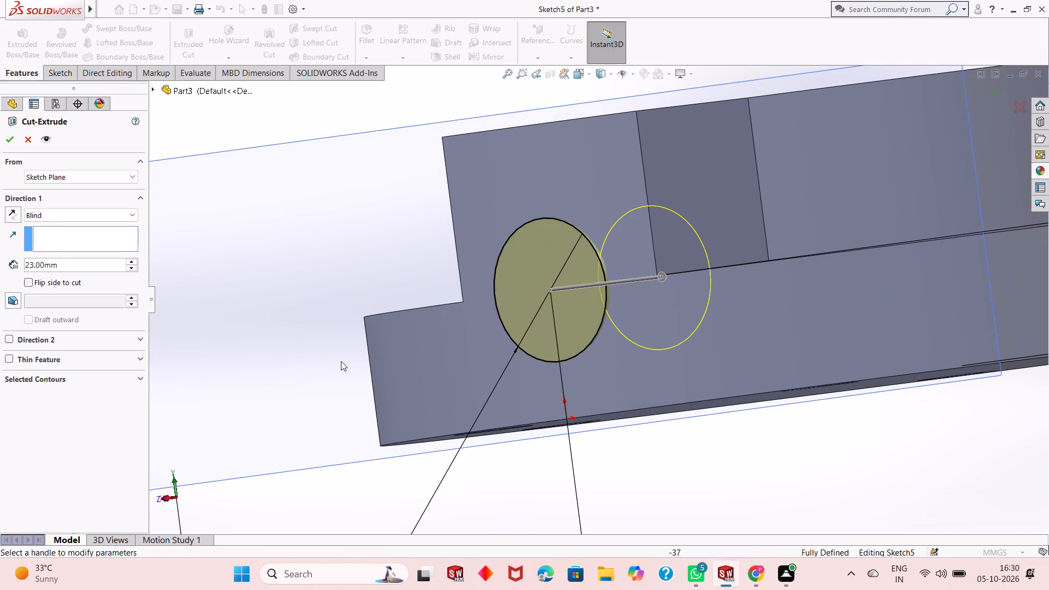
middle_click_drag(331, 361, 317, 386)
middle_click_drag(513, 351, 502, 361)
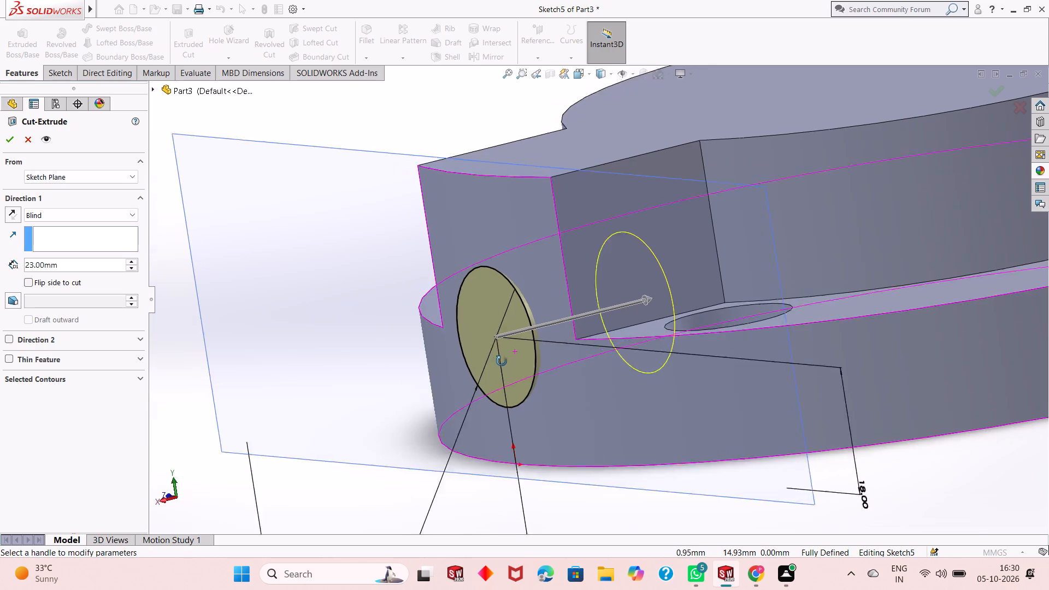
middle_click_drag(502, 361, 489, 410)
middle_click_drag(514, 379, 518, 392)
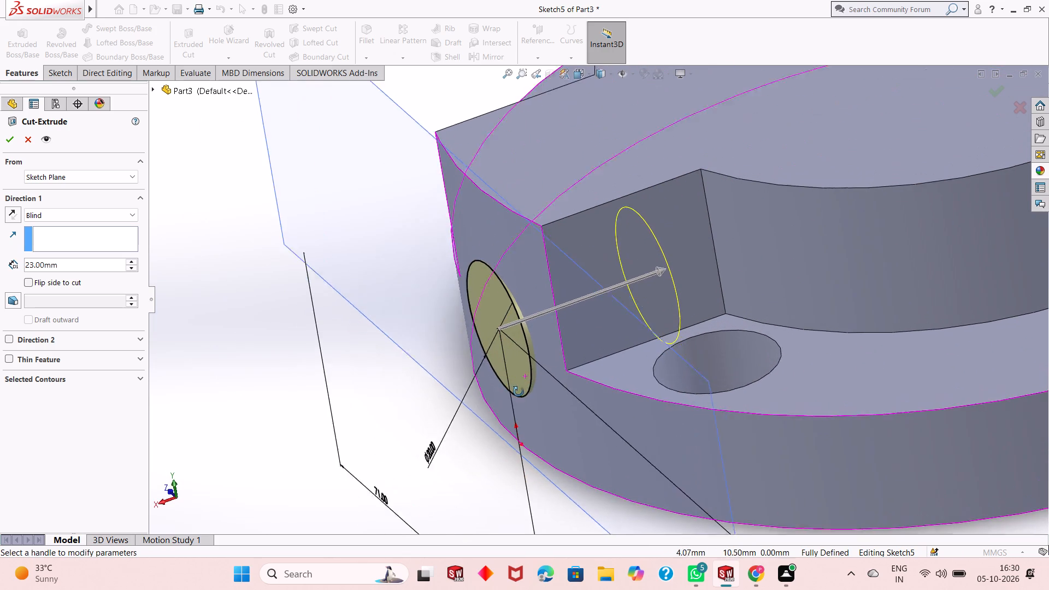
middle_click_drag(518, 392, 502, 426)
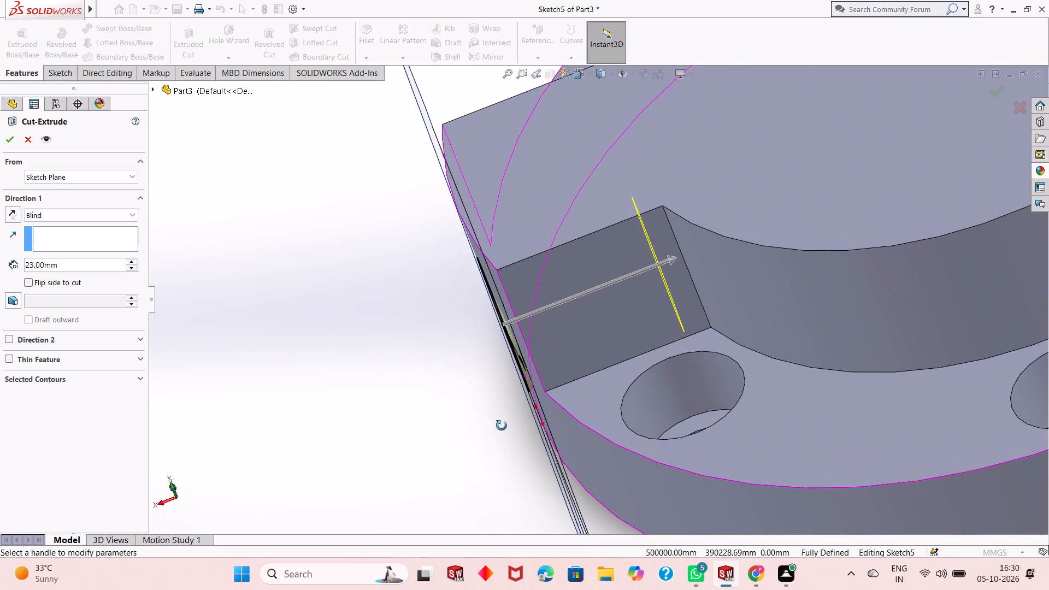
middle_click_drag(502, 426, 558, 369)
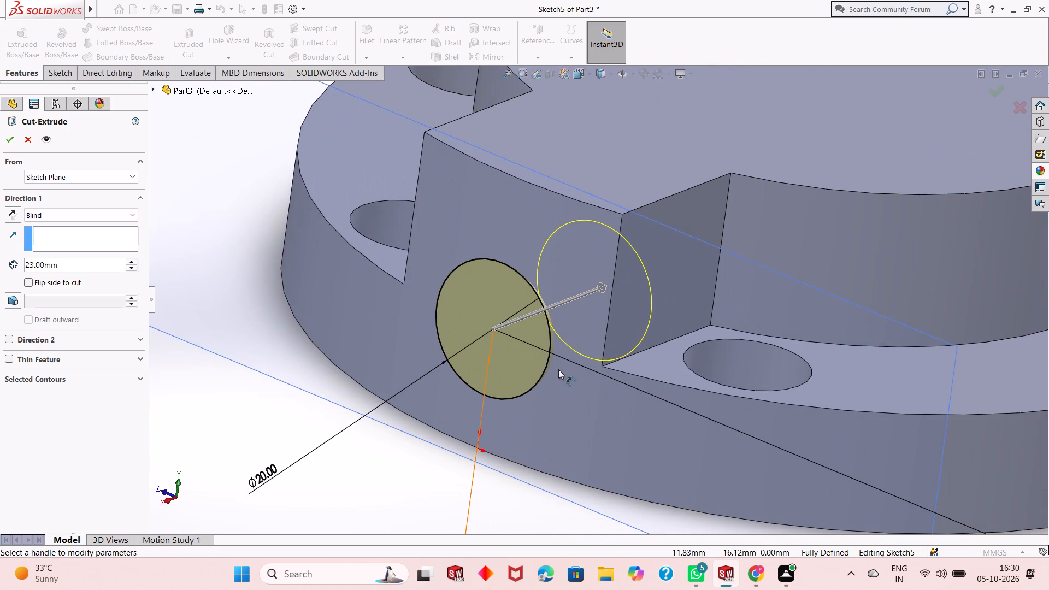
middle_click_drag(568, 441, 514, 411)
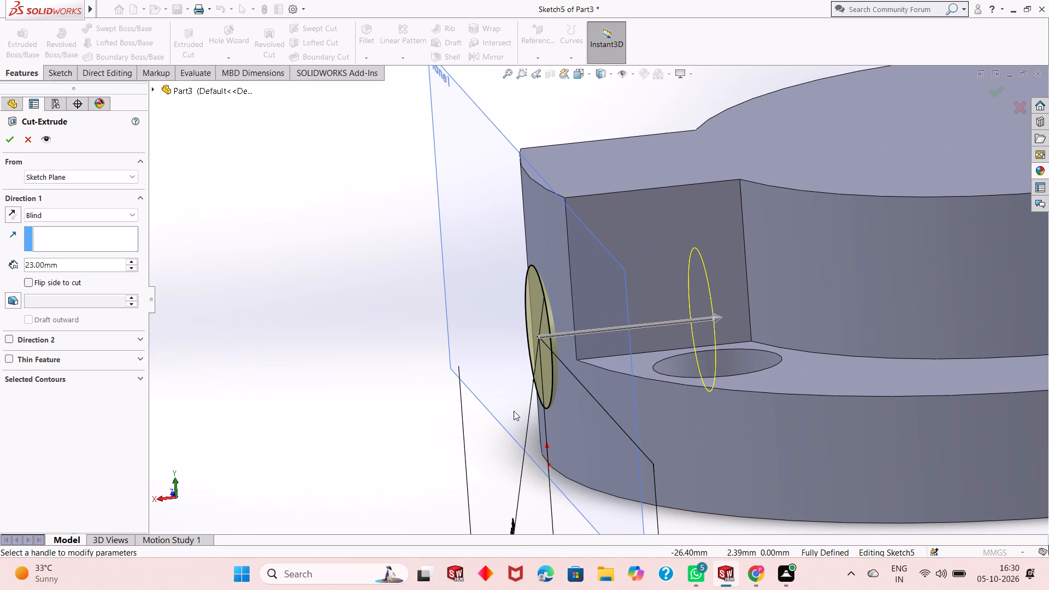
scroll(550, 339, "down", 1)
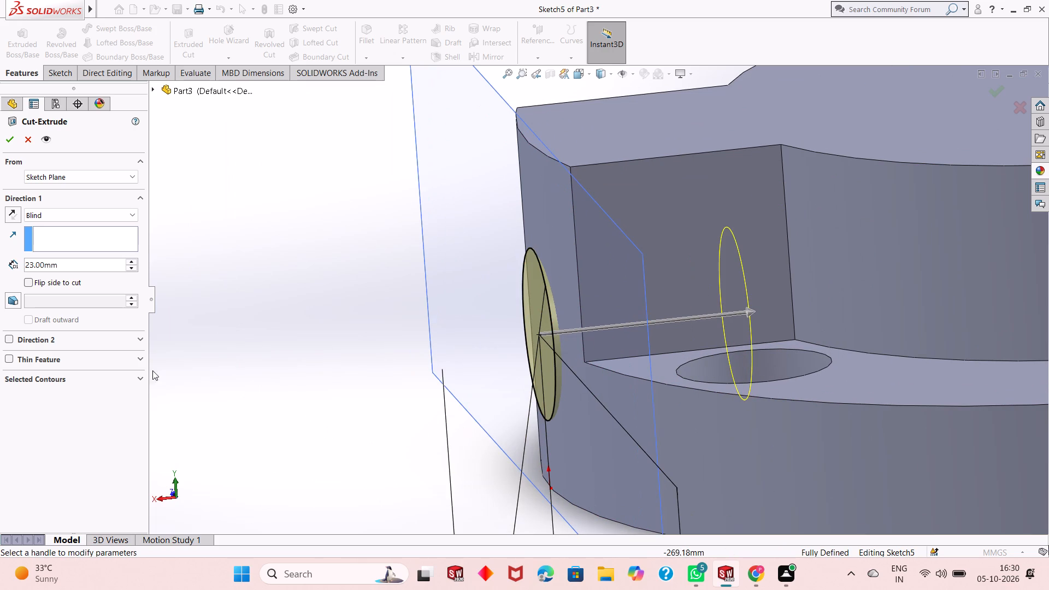
double_click(72, 265)
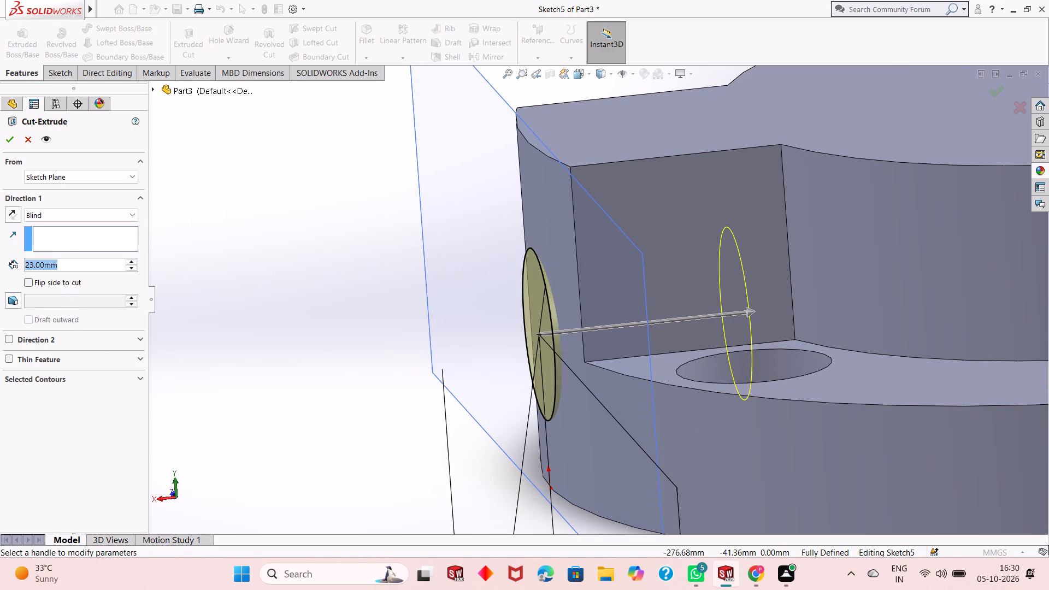
middle_click_drag(410, 430, 414, 395)
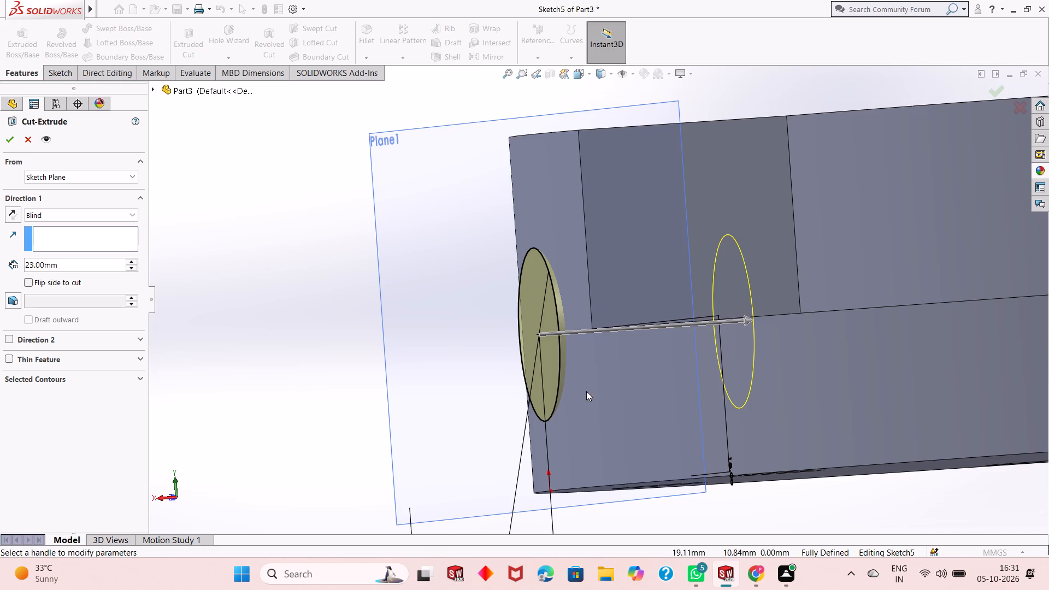
scroll(573, 389, "up", 1)
middle_click_drag(590, 349, 597, 349)
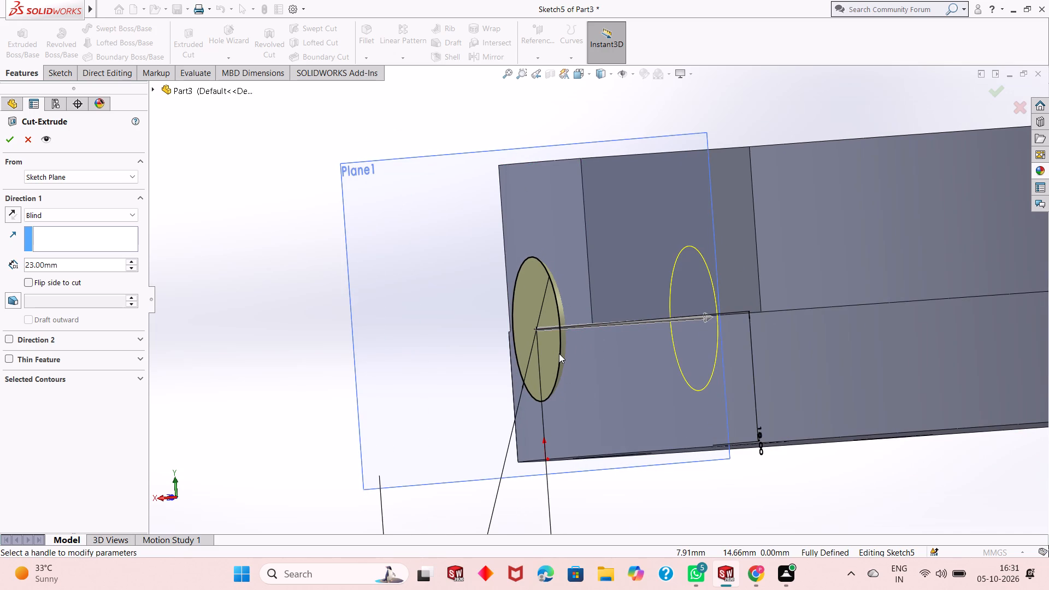
double_click(90, 263)
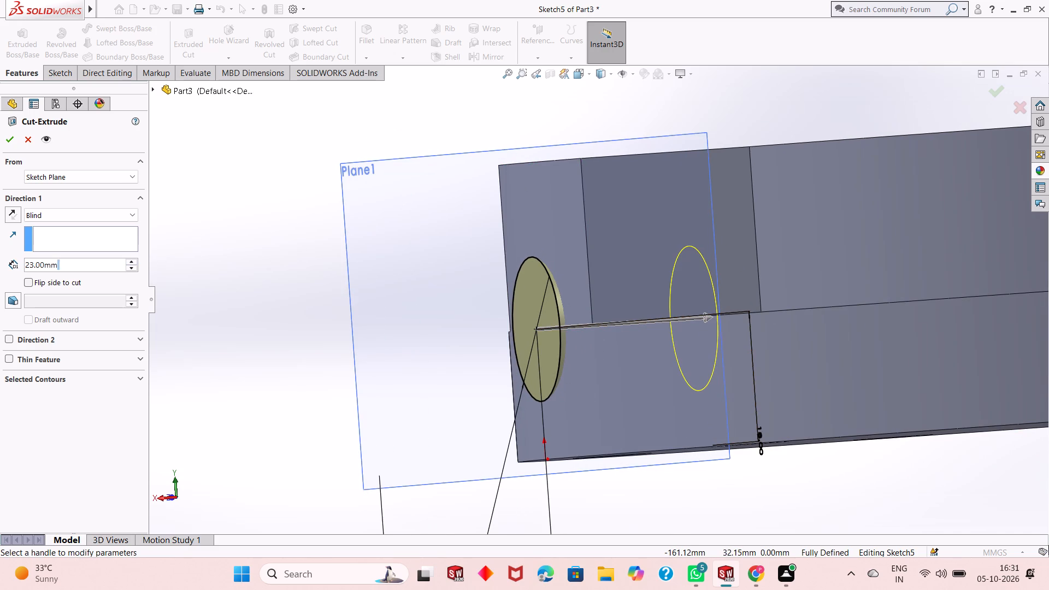
key("2")
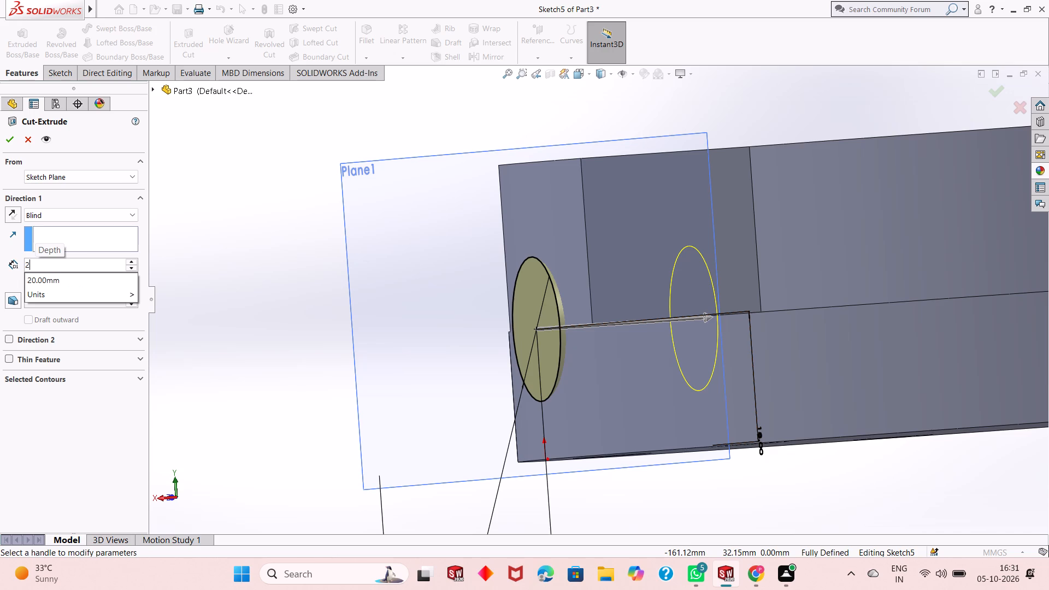
key("BackSpace")
key("BackSpace")
key("4")
key("Return")
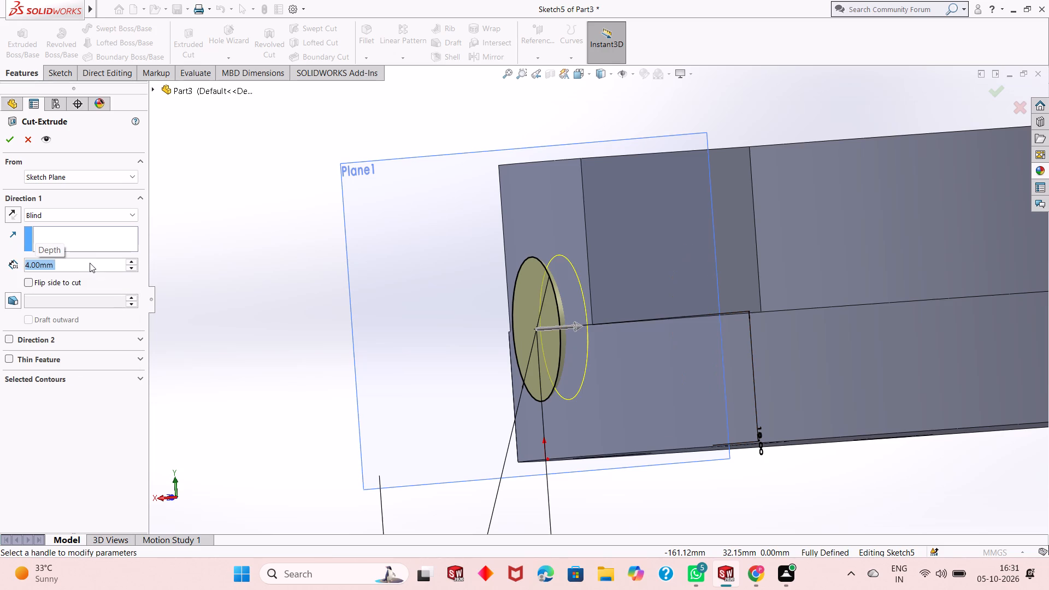
left_click(9, 135)
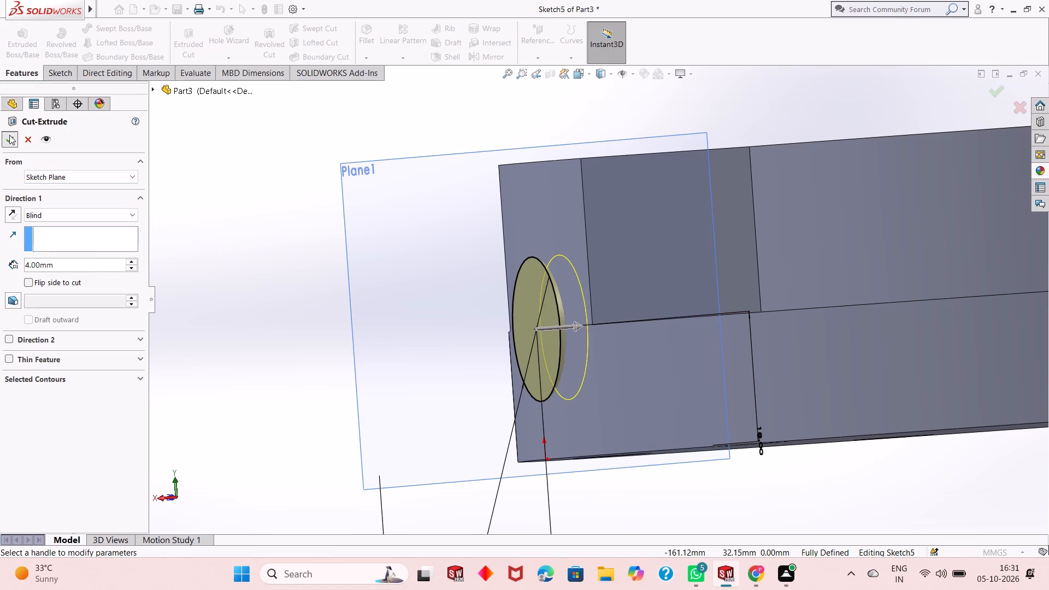
left_click(290, 310)
Hide the offset reference plane at the arm's outer end.
middle_click_drag(541, 350, 553, 361)
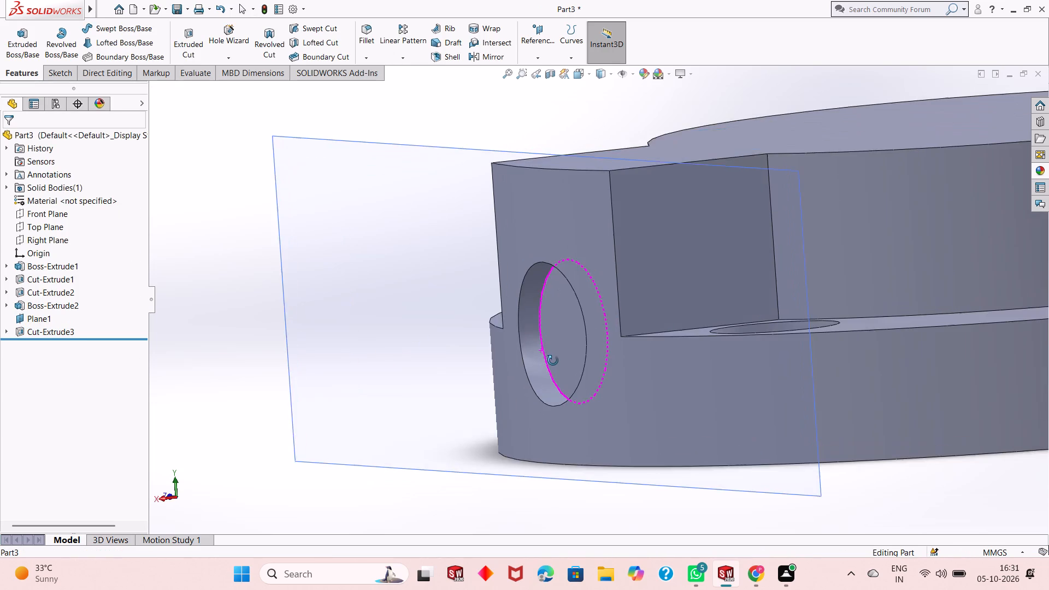
middle_click_drag(553, 361, 563, 345)
middle_click_drag(565, 339, 573, 363)
middle_click_drag(574, 364, 556, 399)
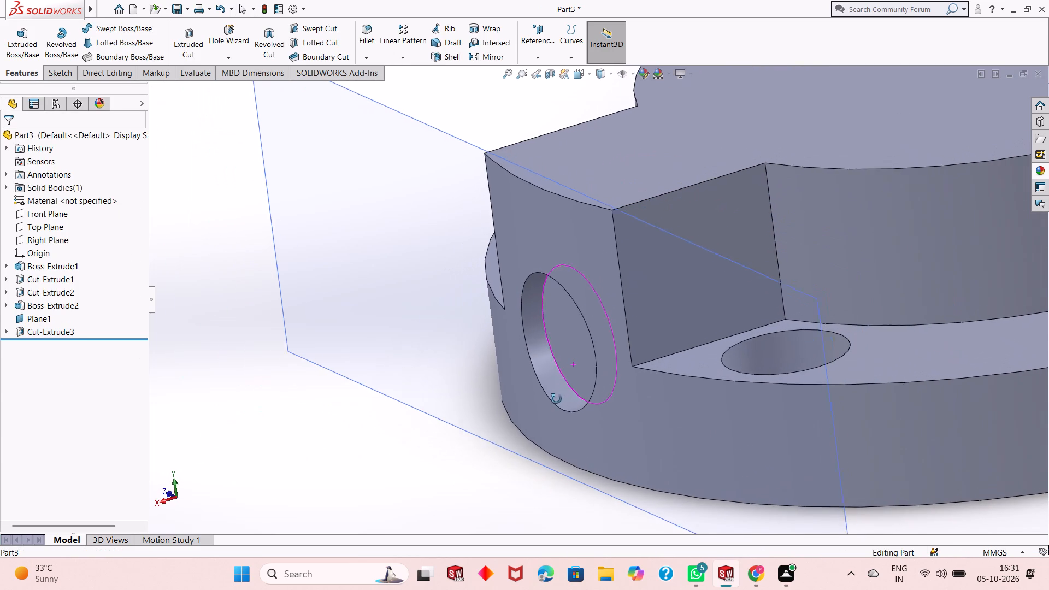
middle_click_drag(556, 399, 556, 399)
left_click(404, 223)
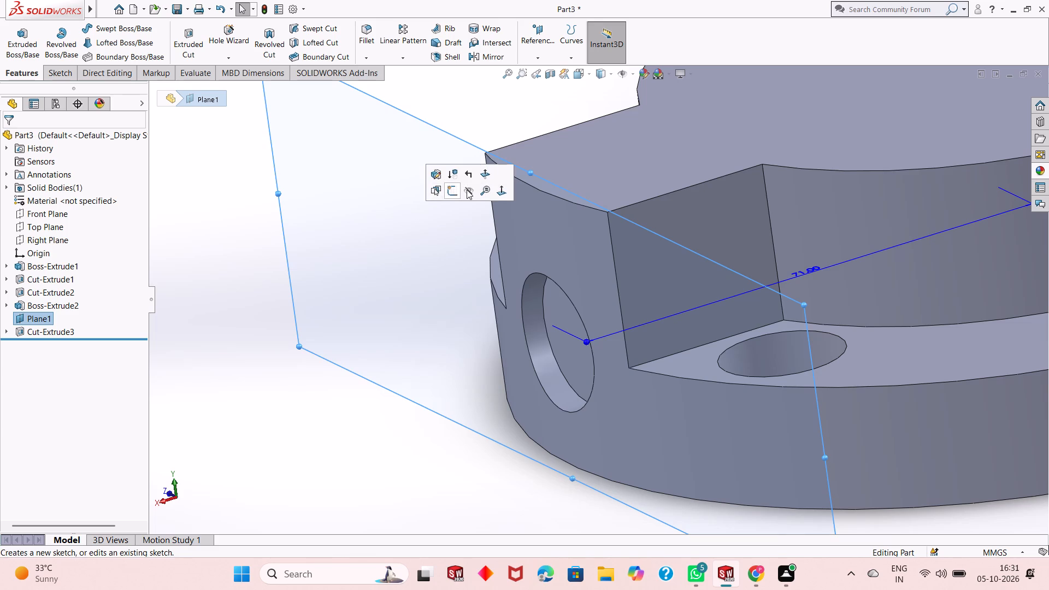
left_click(468, 190)
Examine the circular recess in the arm's end and the overall shape of the disc and boss from several sides.
middle_click_drag(546, 335, 629, 256)
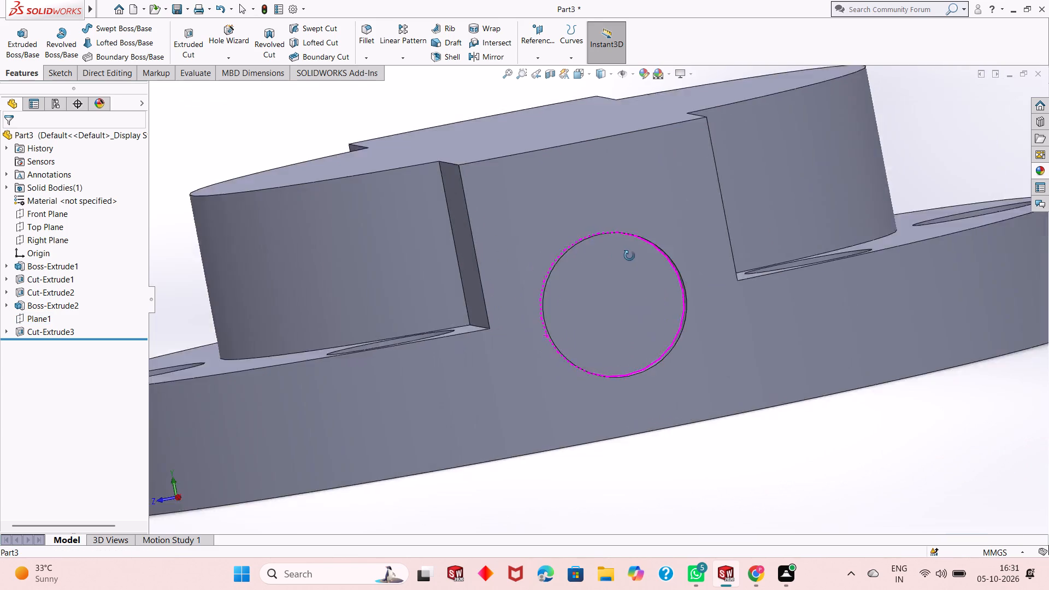
middle_click_drag(629, 256, 682, 281)
scroll(568, 349, "up", 1)
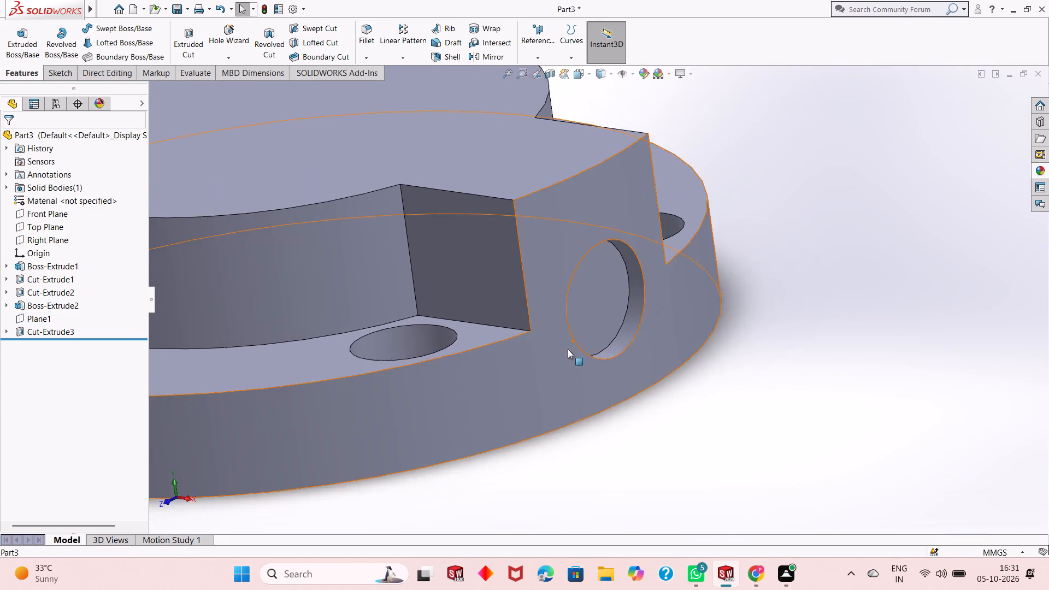
scroll(568, 349, "up", 1)
scroll(478, 311, "up", 1)
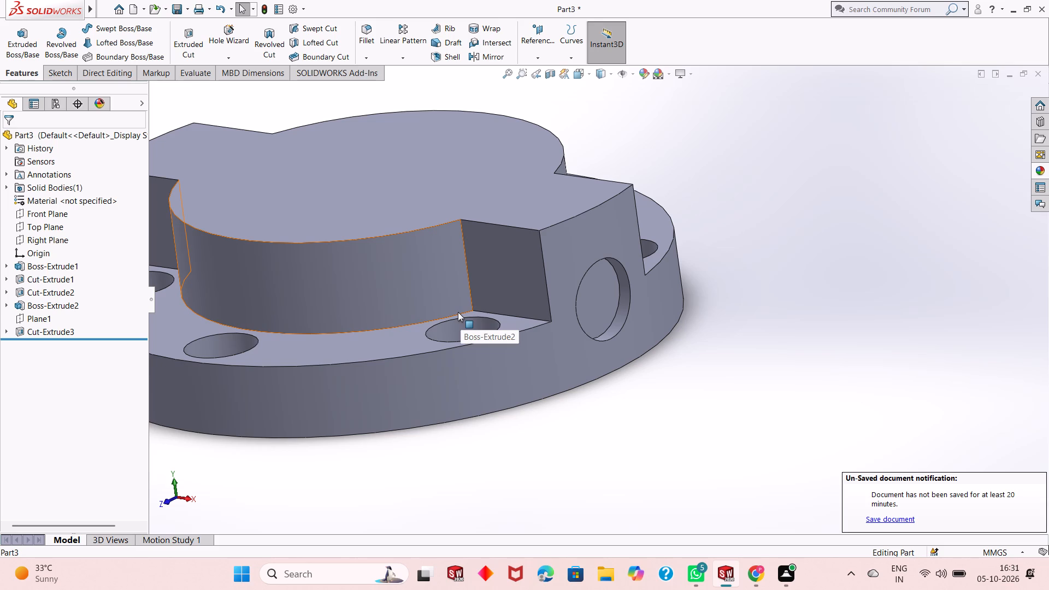
scroll(441, 312, "up", 2)
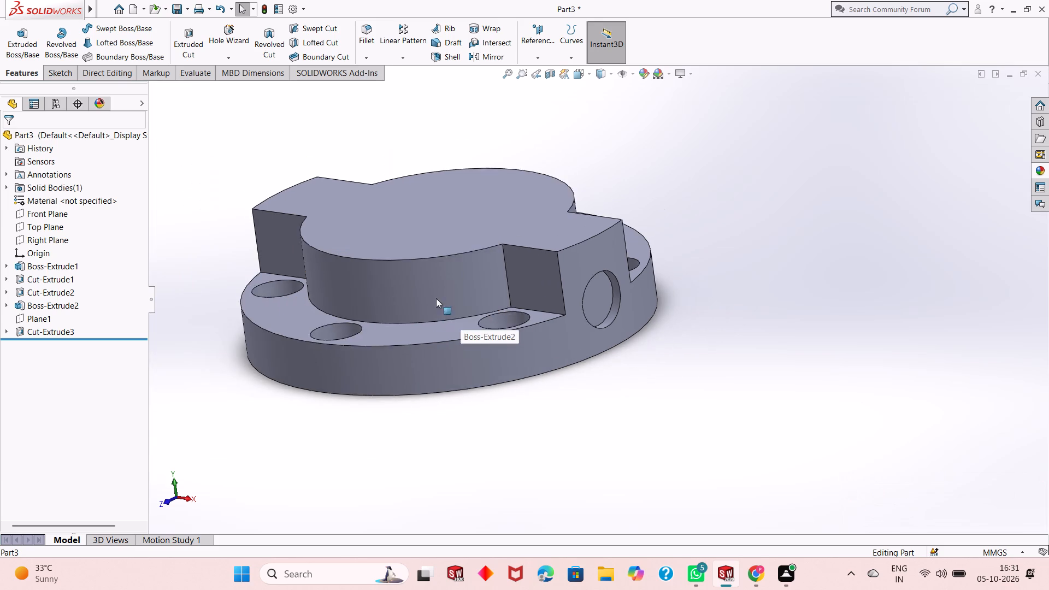
scroll(436, 298, "up", 1)
scroll(442, 207, "down", 1)
scroll(467, 273, "down", 1)
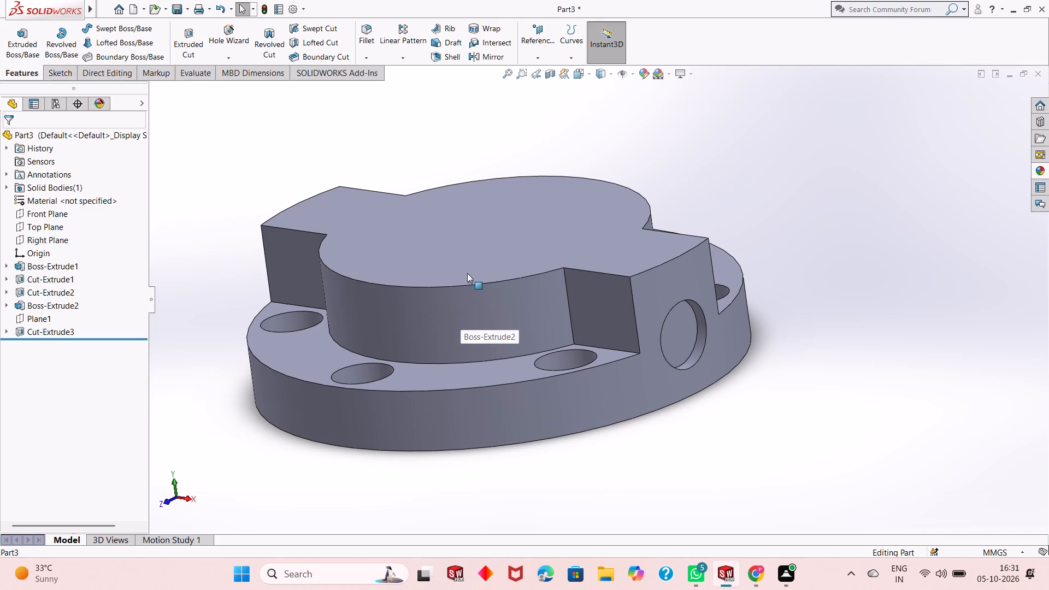
scroll(493, 259, "down", 1)
scroll(493, 259, "up", 1)
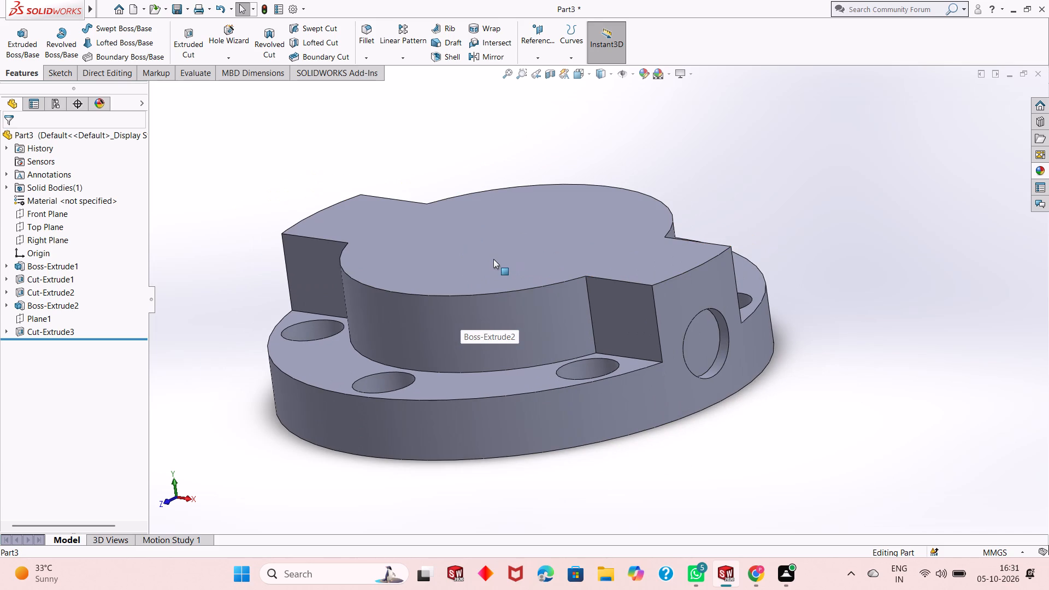
middle_click_drag(516, 262, 498, 216)
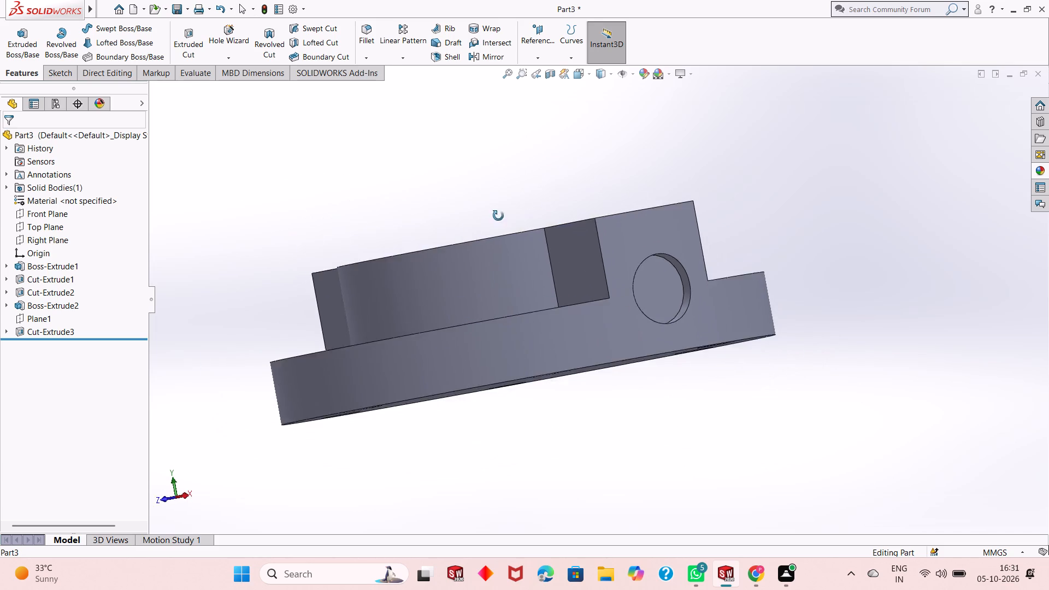
middle_click_drag(498, 216, 389, 270)
scroll(405, 311, "down", 3)
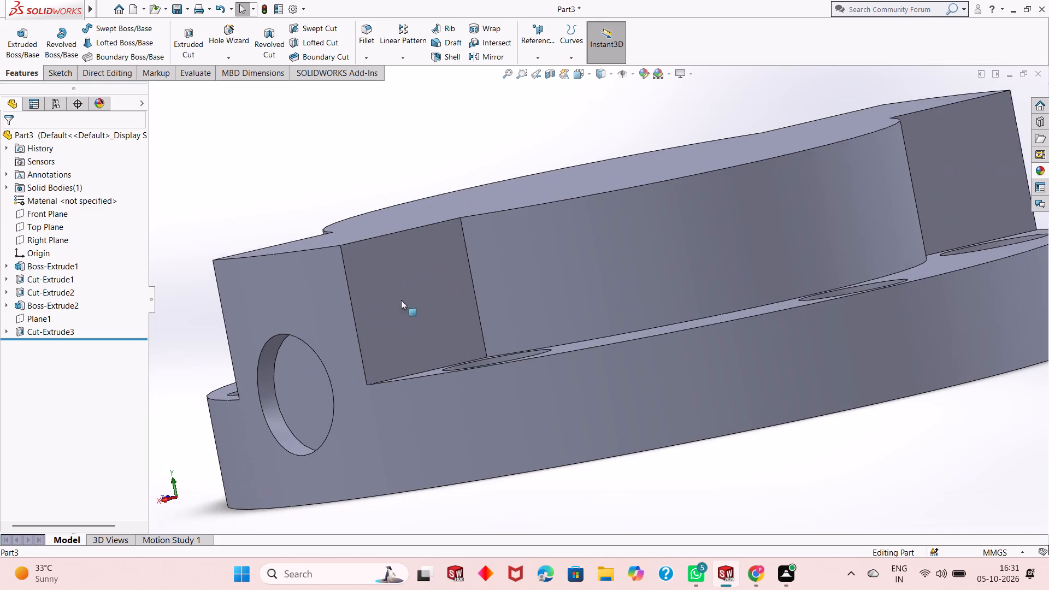
scroll(402, 272, "up", 3)
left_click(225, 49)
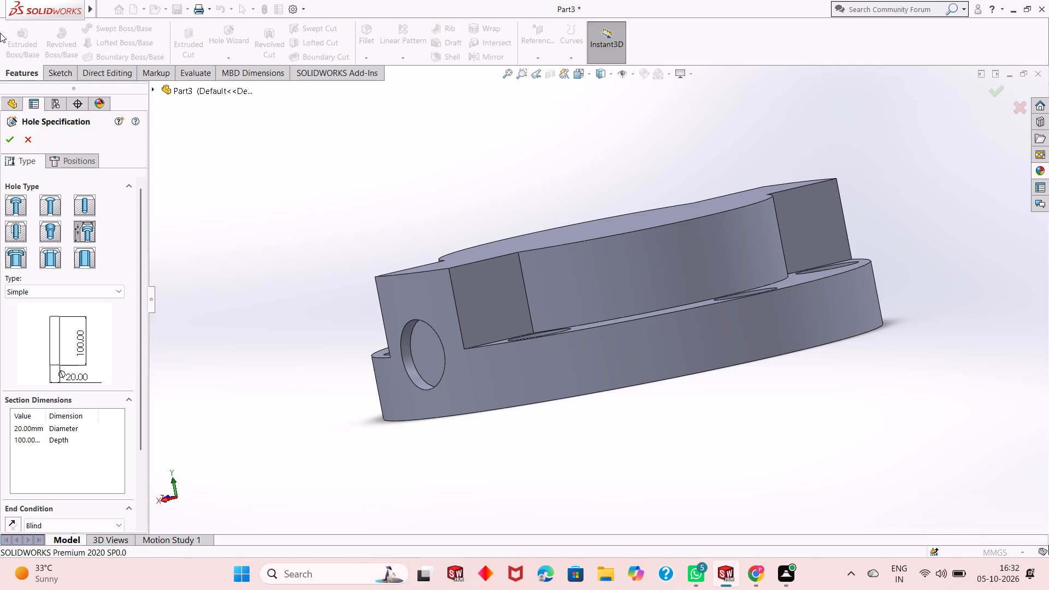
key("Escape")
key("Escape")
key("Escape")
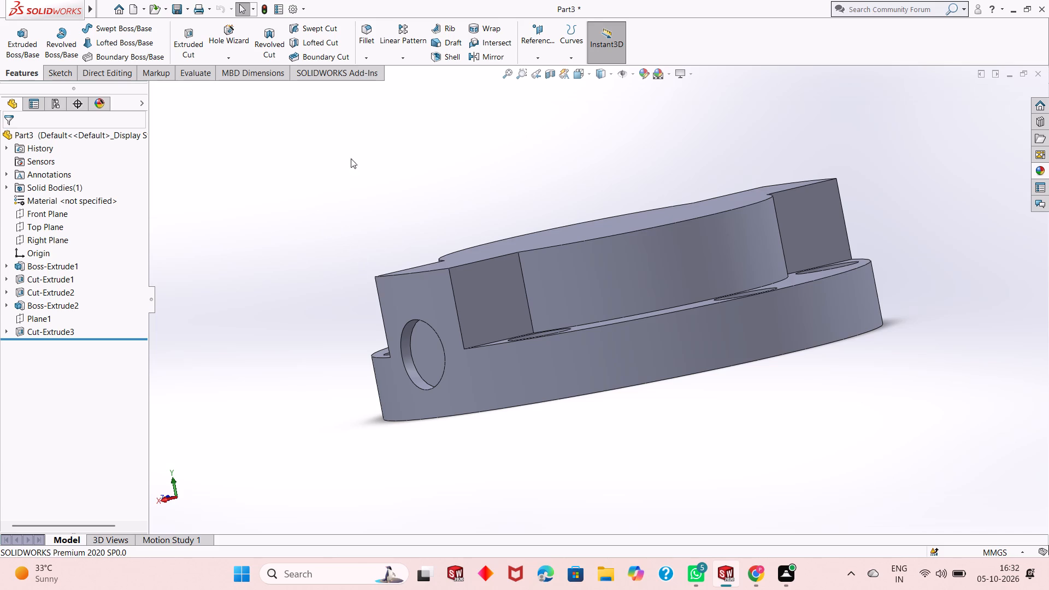
Mirror the 20 mm circular recess in the arm's end about the Right Plane to the opposite arm.
scroll(350, 248, "up", 3)
middle_click_drag(628, 300, 632, 260)
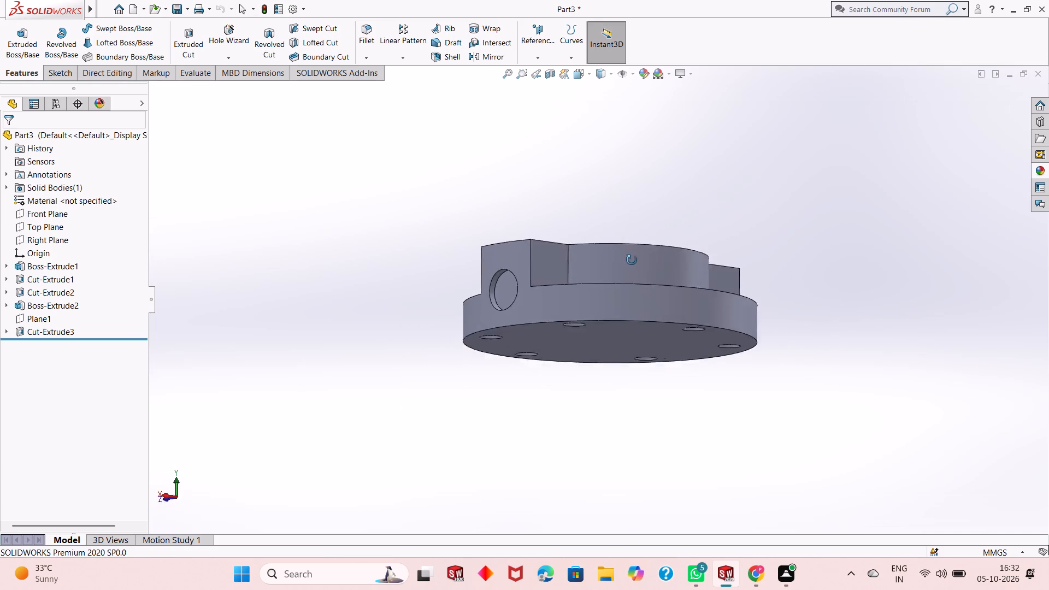
middle_click_drag(632, 260, 605, 312)
scroll(521, 302, "up", 1)
scroll(608, 274, "down", 2)
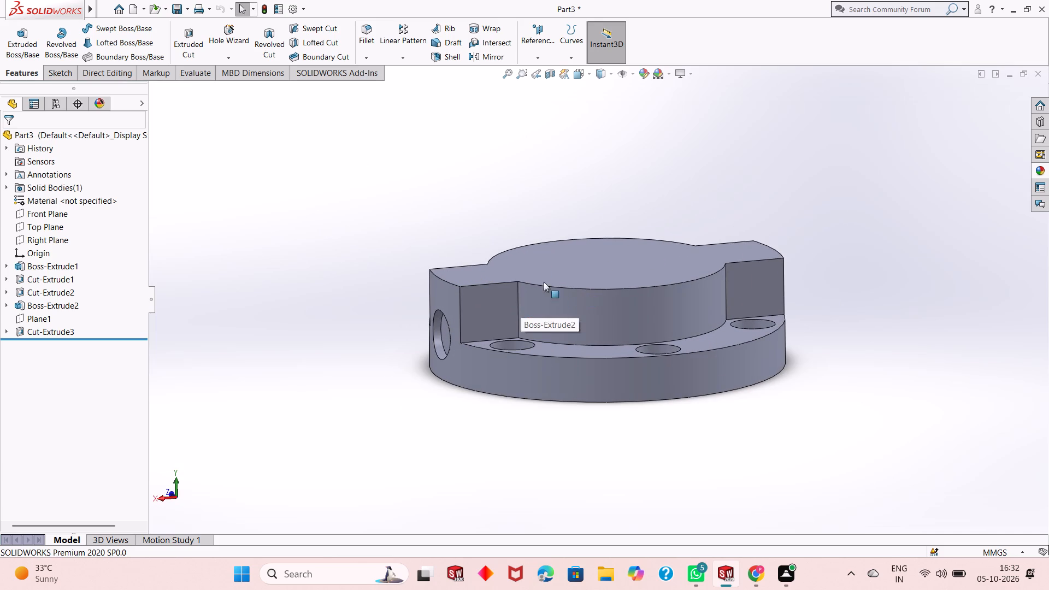
left_click(437, 324)
left_click(479, 57)
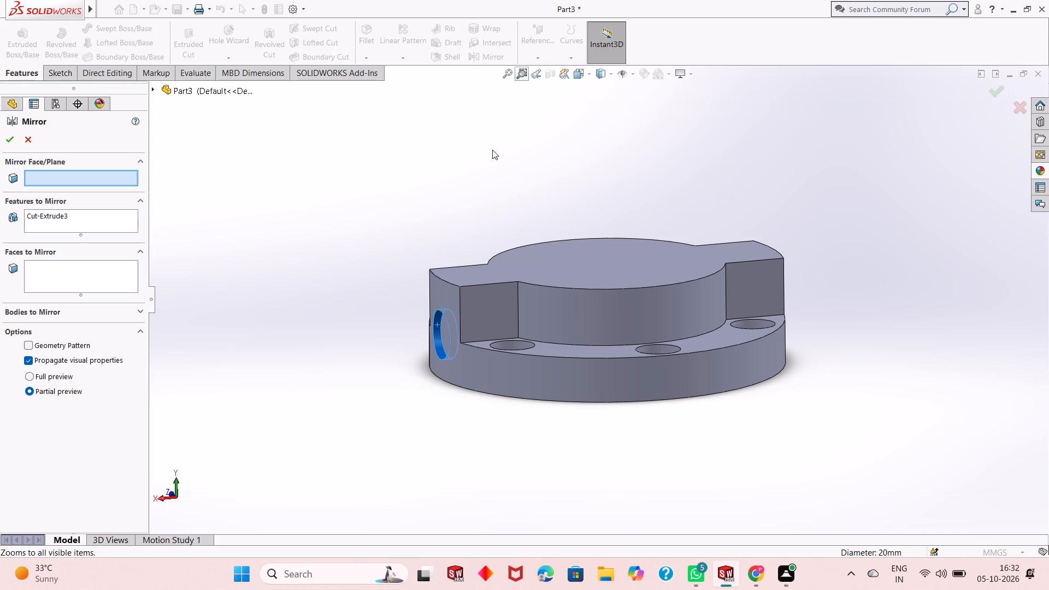
scroll(615, 318, "up", 1)
scroll(601, 299, "down", 1)
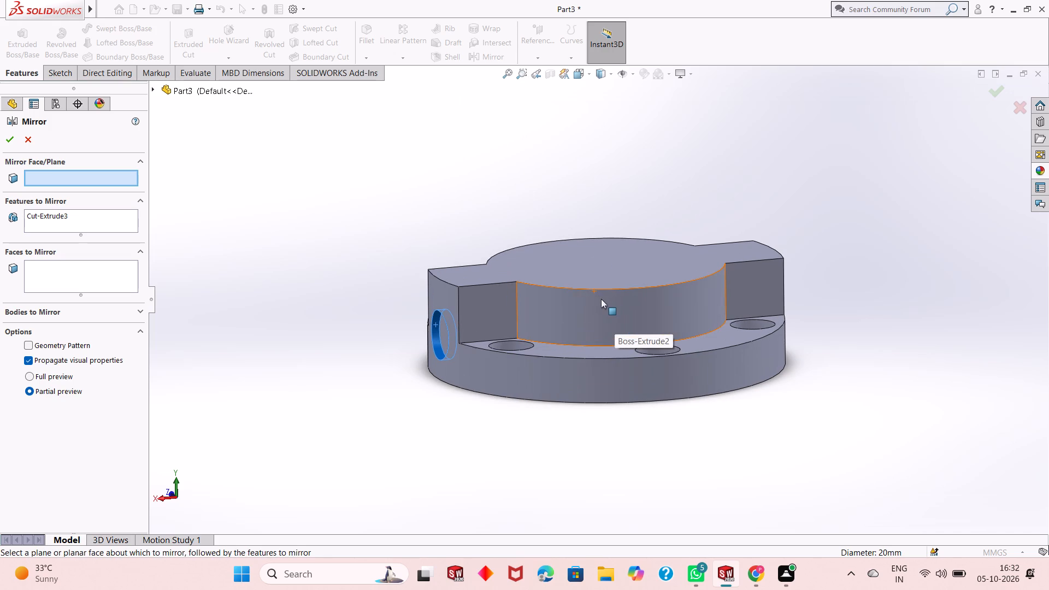
scroll(619, 264, "up", 1)
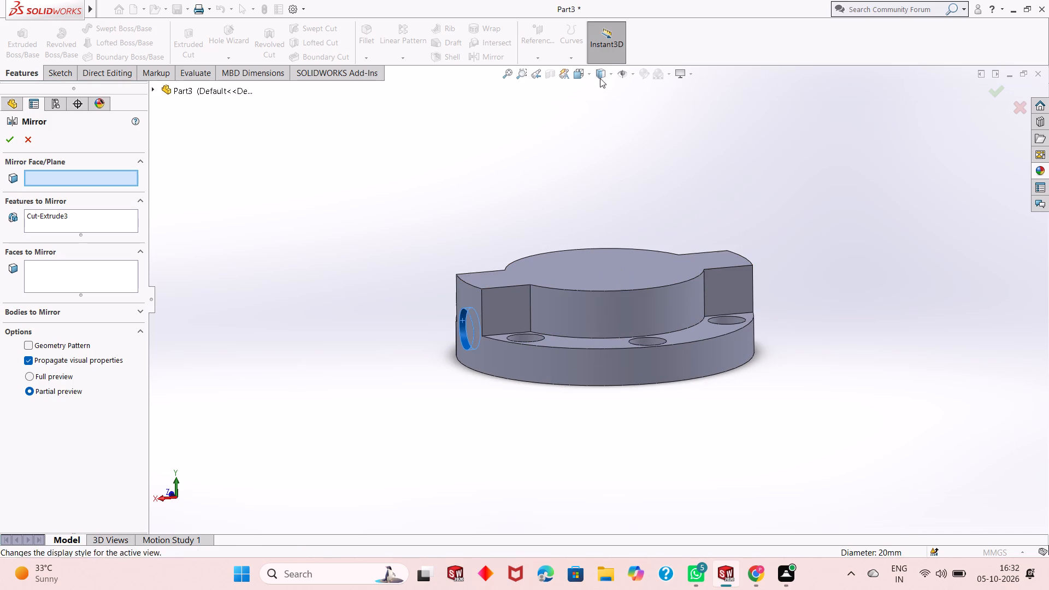
left_click(172, 88)
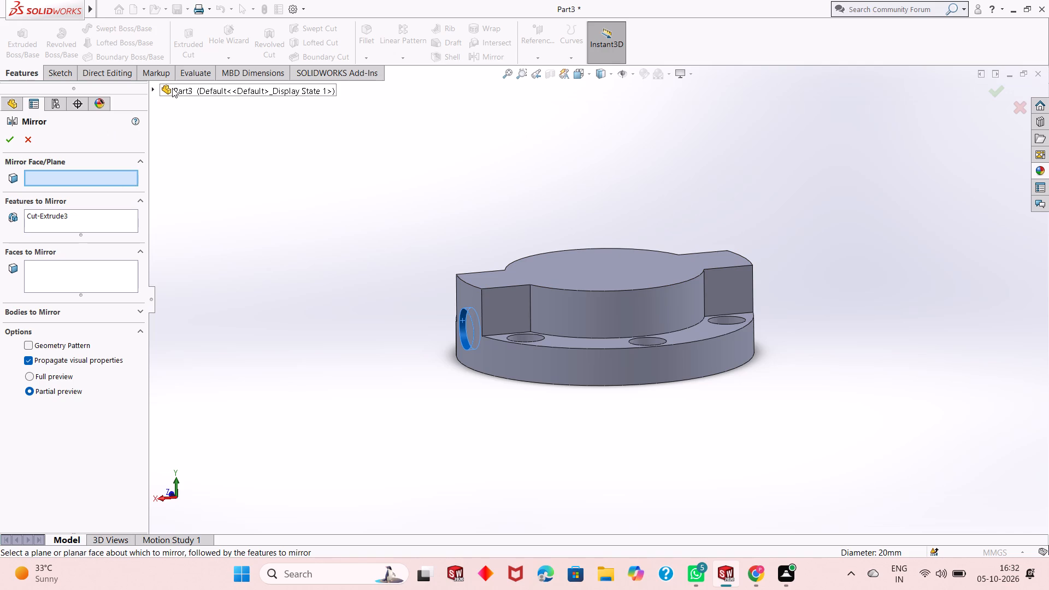
left_click(151, 93)
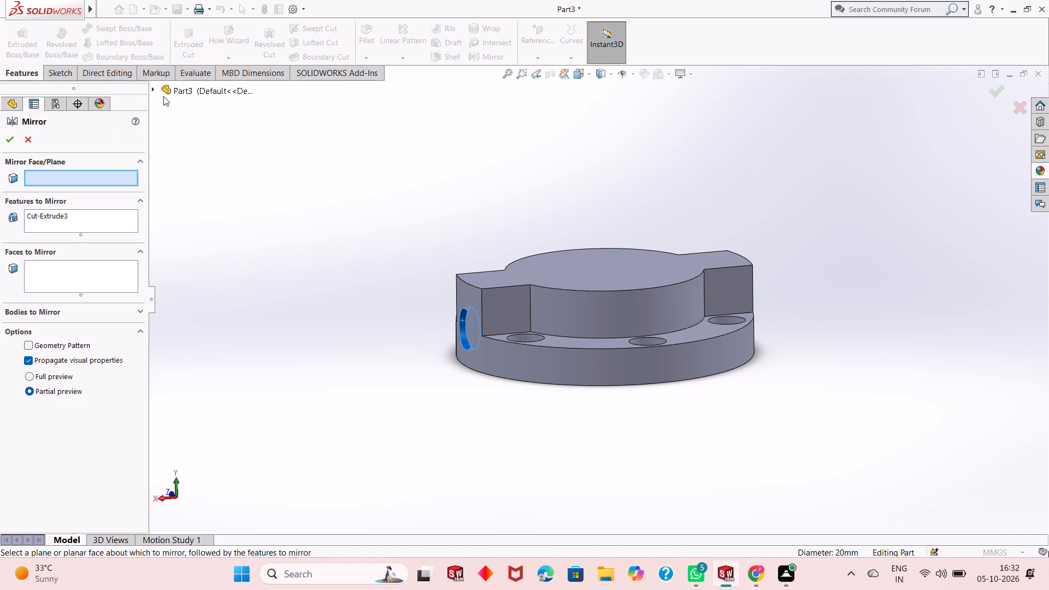
left_click(162, 94)
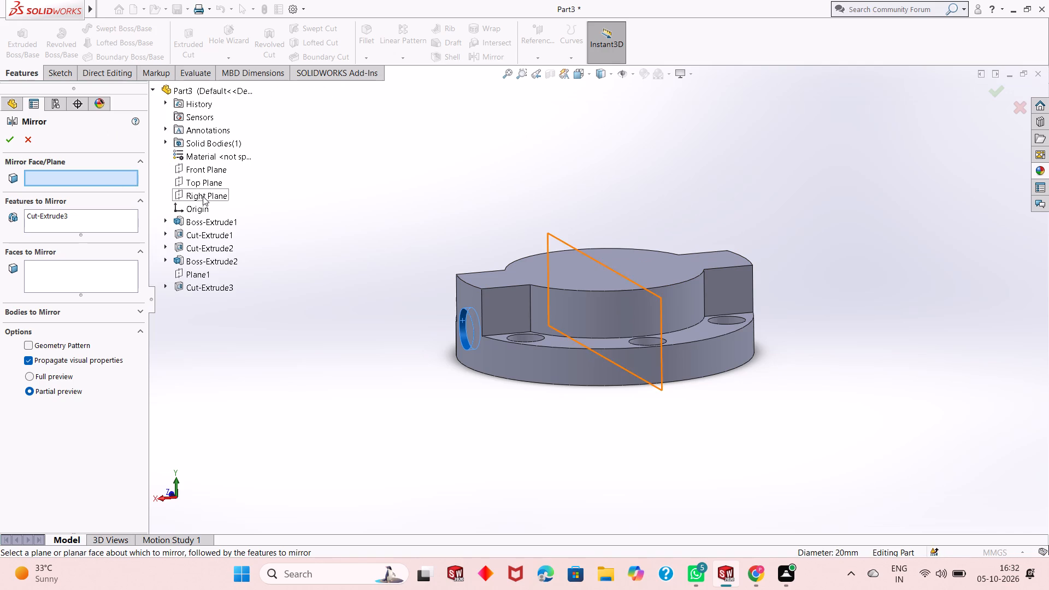
left_click(203, 196)
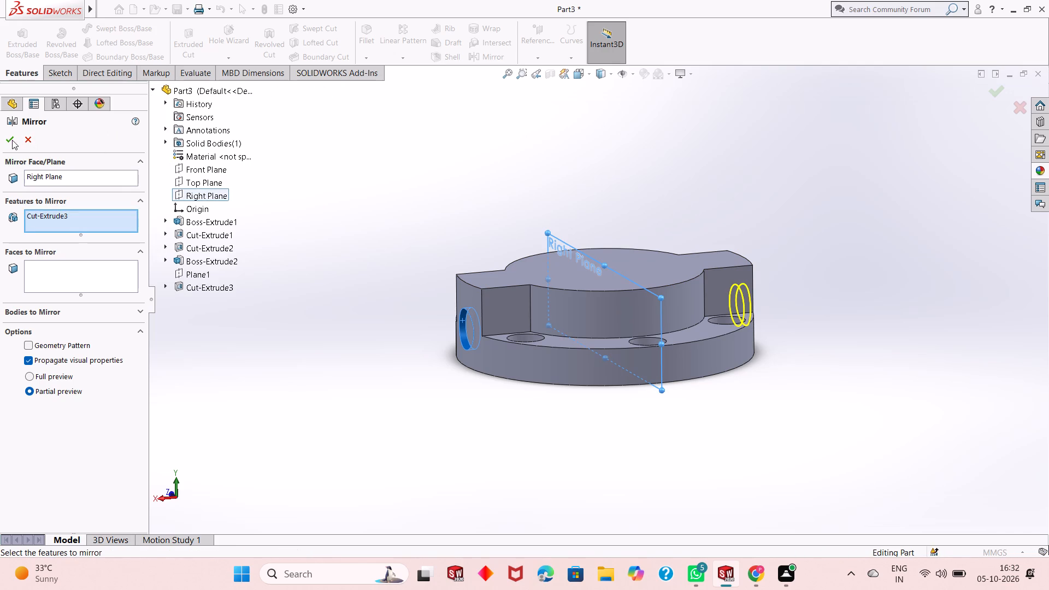
left_click(7, 138)
Apply a planar section view through the part at the Front Plane with a 0 mm offset.
middle_click_drag(773, 302, 763, 274)
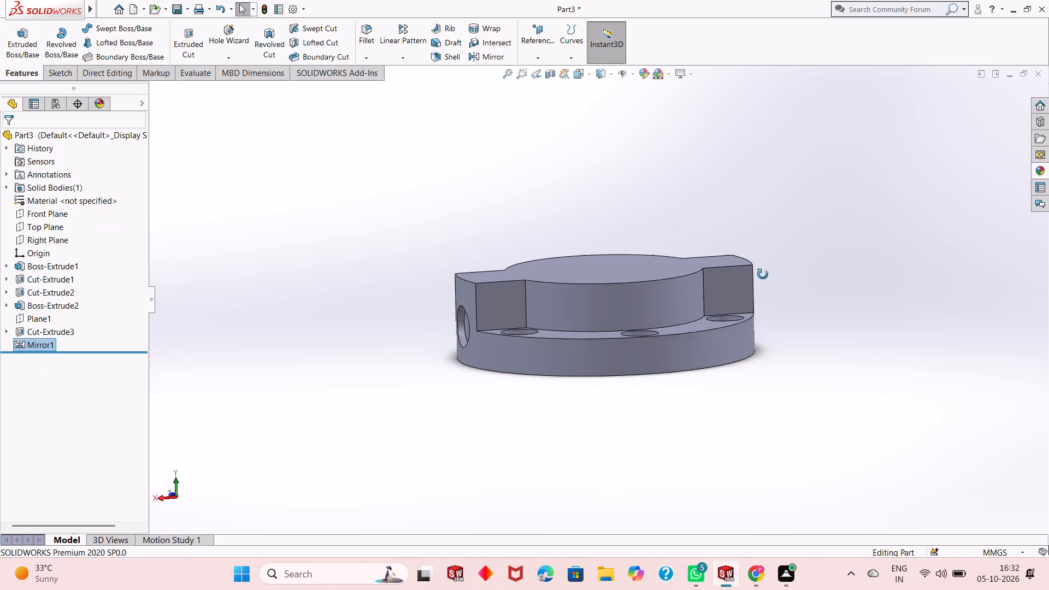
middle_click_drag(763, 274, 759, 364)
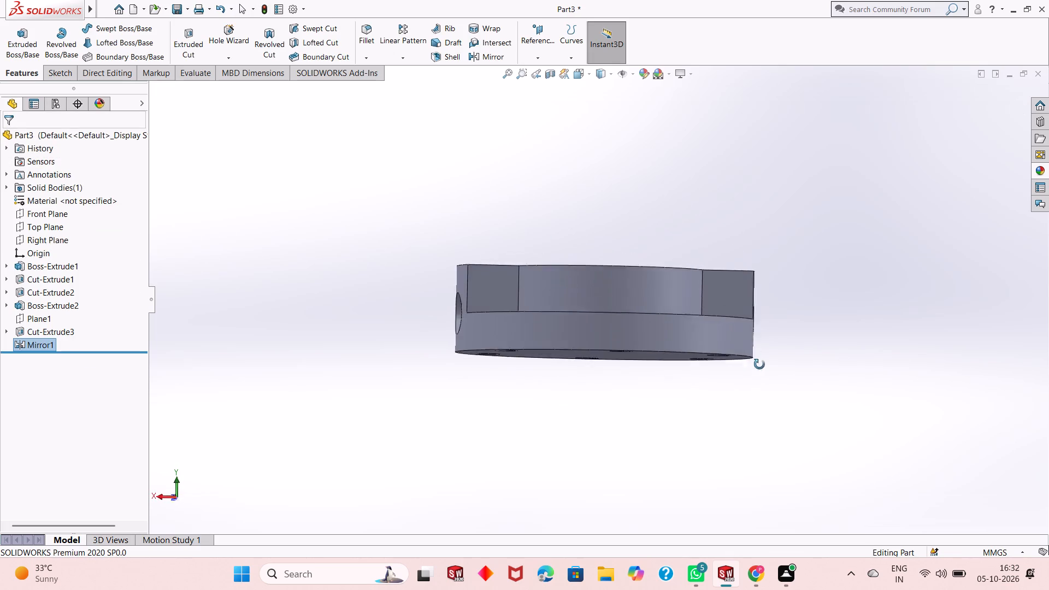
middle_click_drag(759, 364, 762, 385)
scroll(573, 249, "down", 2)
middle_click_drag(673, 334, 652, 328)
left_click(548, 78)
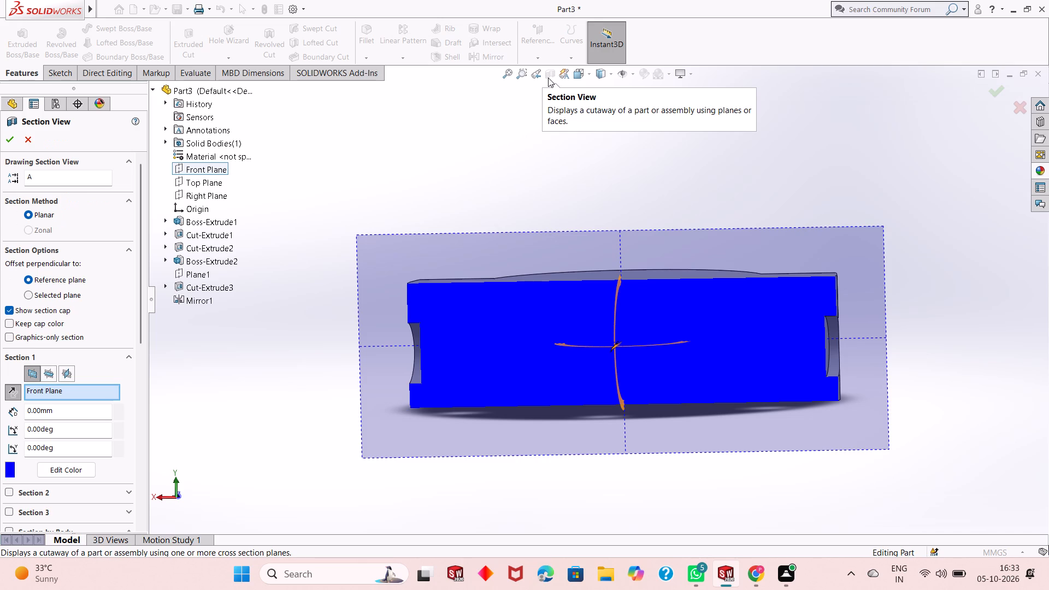
key("Escape")
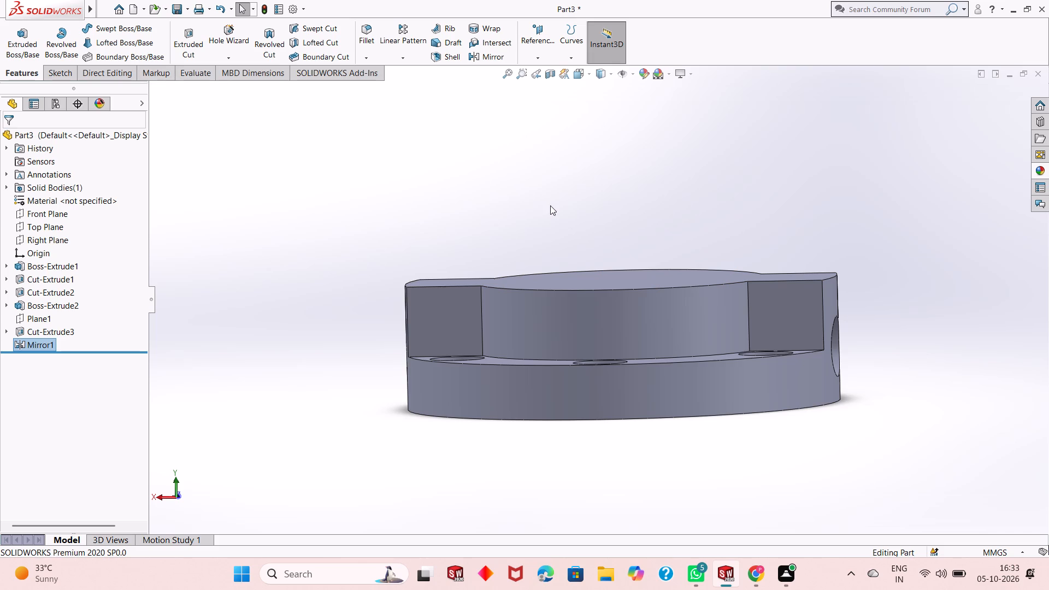
middle_click_drag(562, 181, 565, 188)
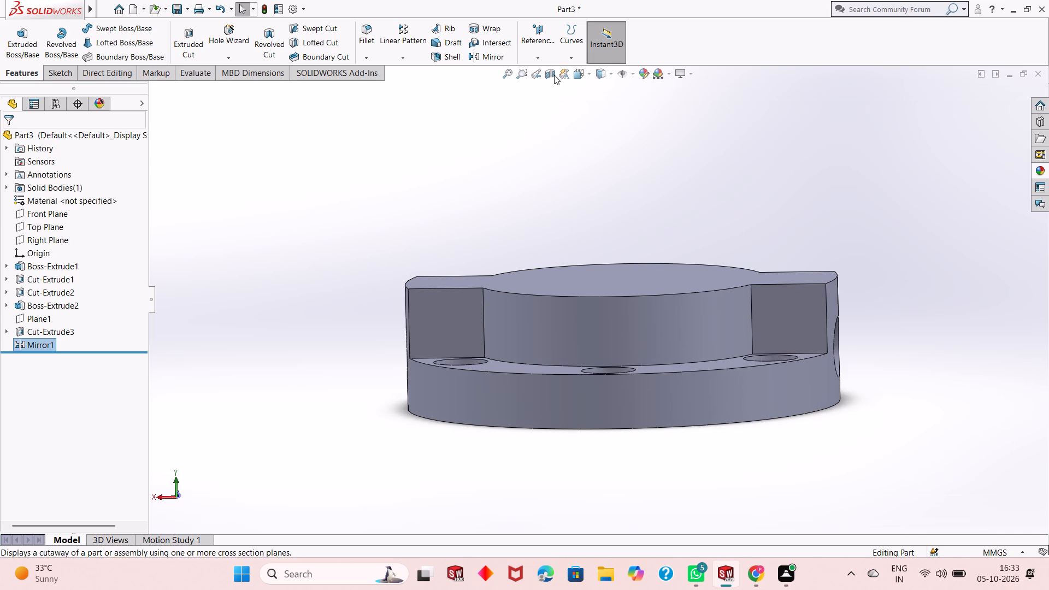
left_click(552, 72)
middle_click_drag(579, 210, 691, 211)
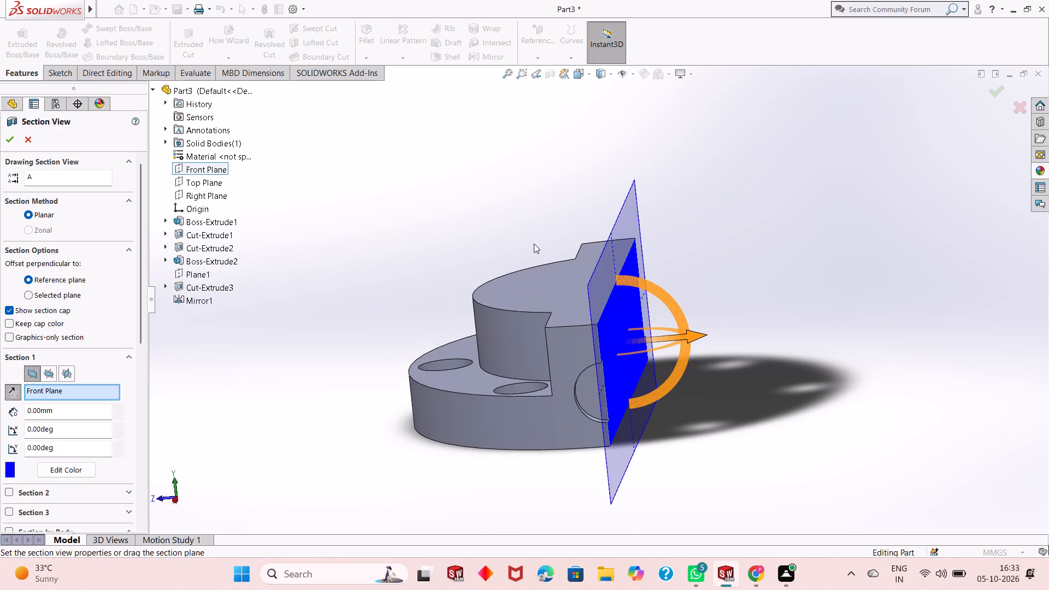
left_click(9, 146)
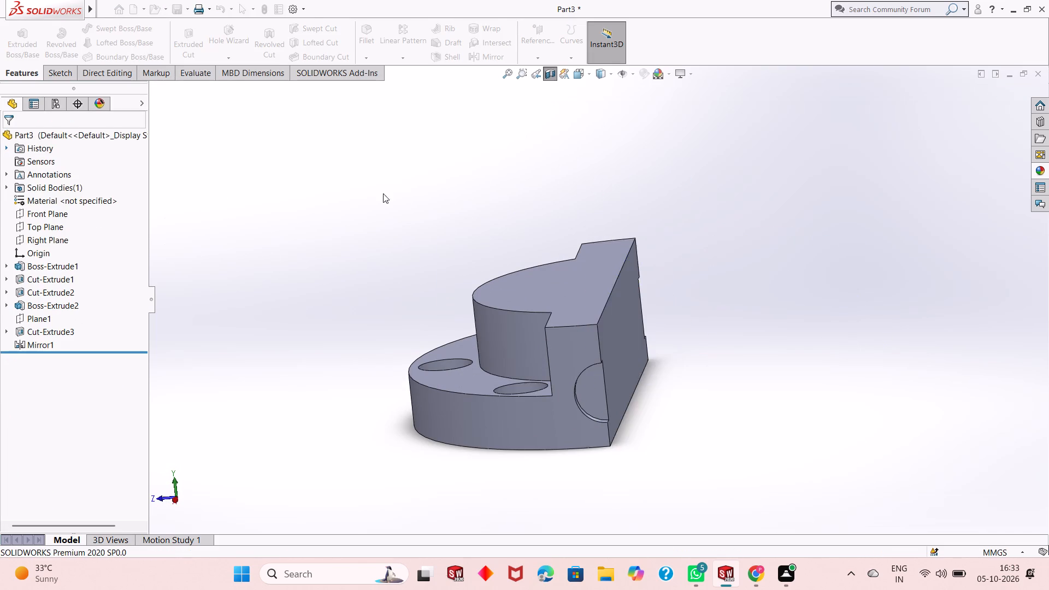
Create a reference plane offset 0 mm from the Front Plane, coinciding with the section cut.
middle_click_drag(647, 404, 586, 379)
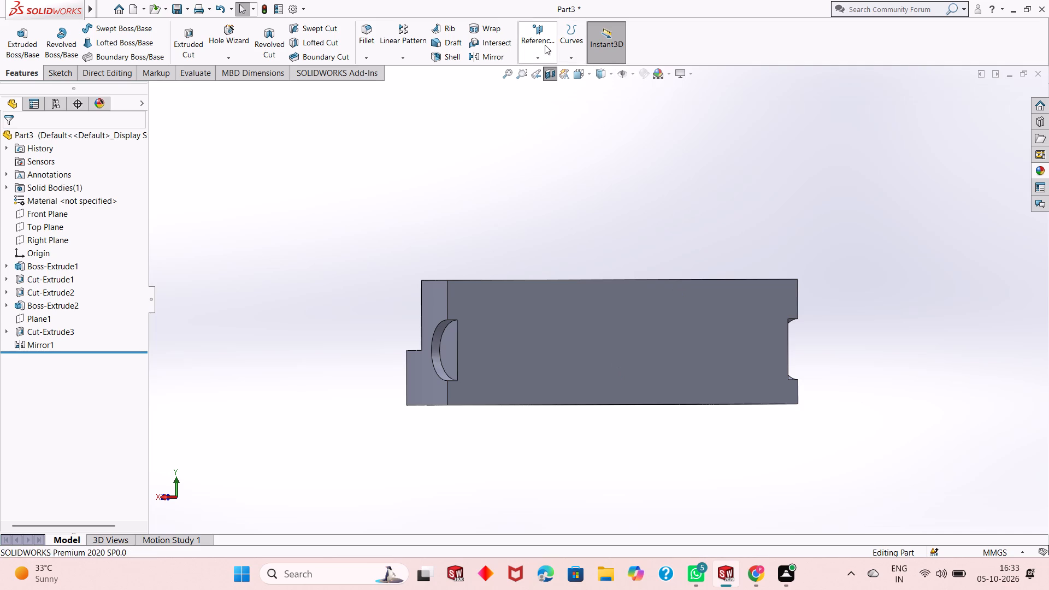
left_click(544, 44)
left_click(557, 72)
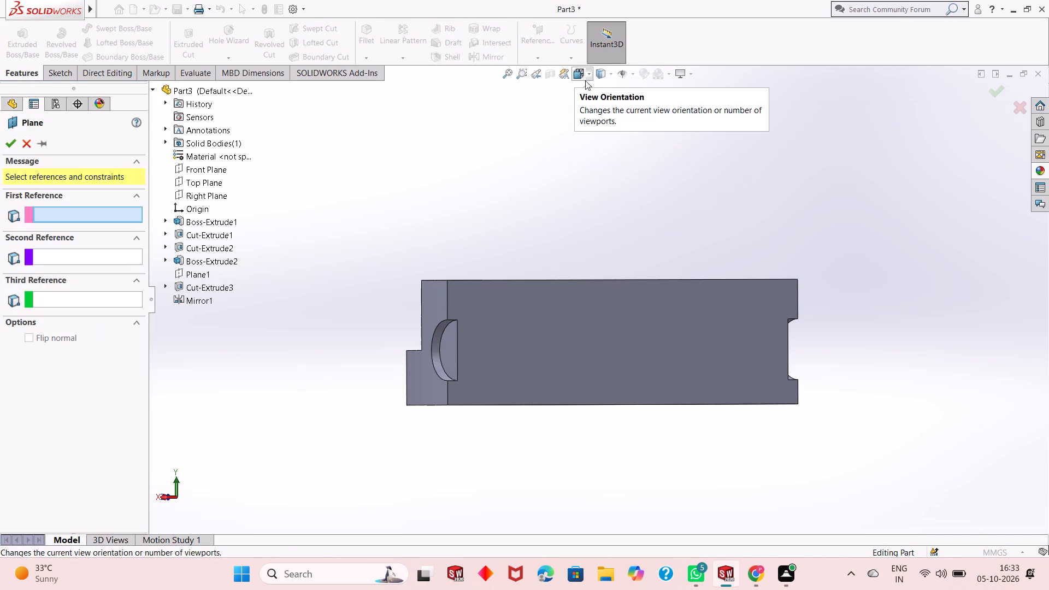
left_click(204, 173)
middle_click_drag(373, 203, 450, 237)
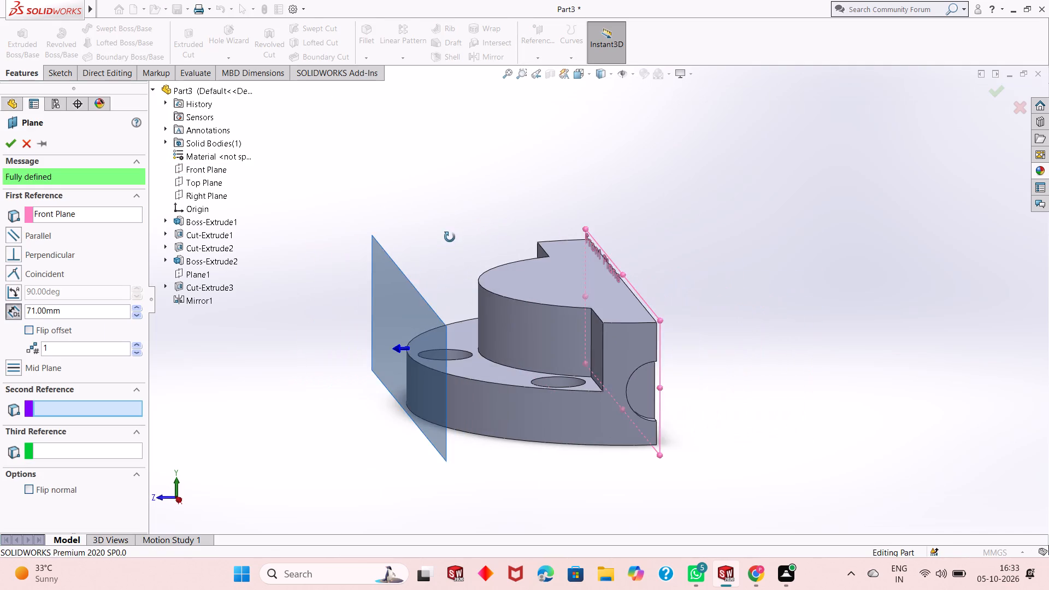
middle_click_drag(450, 237, 449, 238)
double_click(67, 311)
key("0")
key("Return")
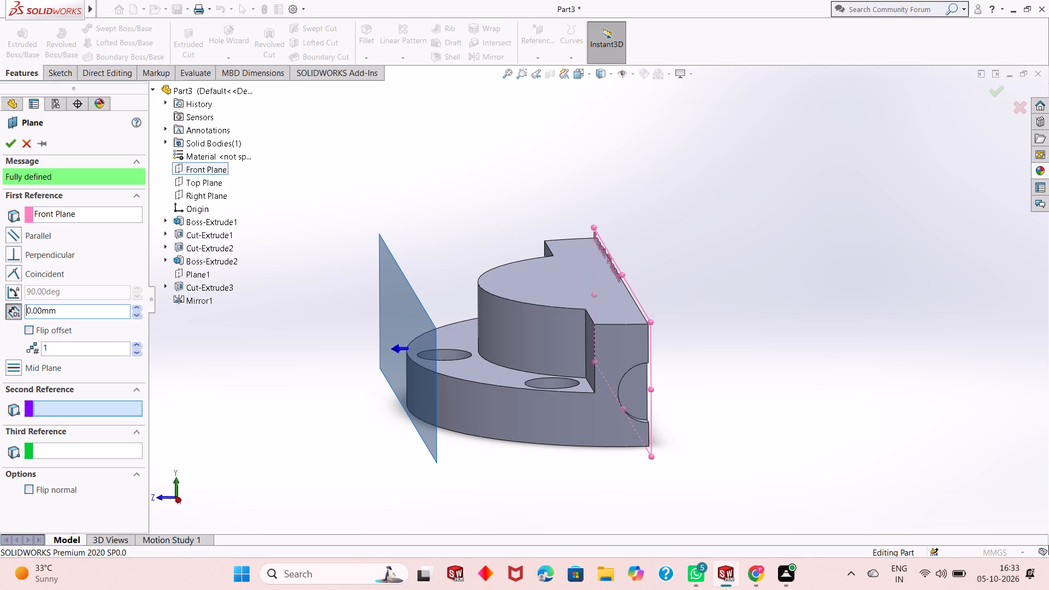
middle_click_drag(780, 328, 741, 312)
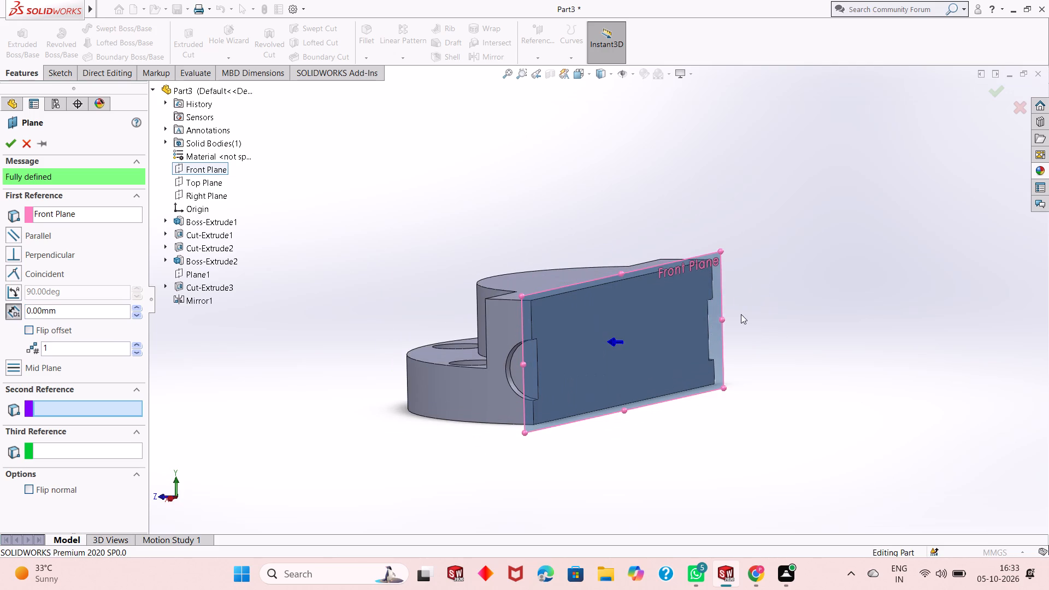
left_click(3, 144)
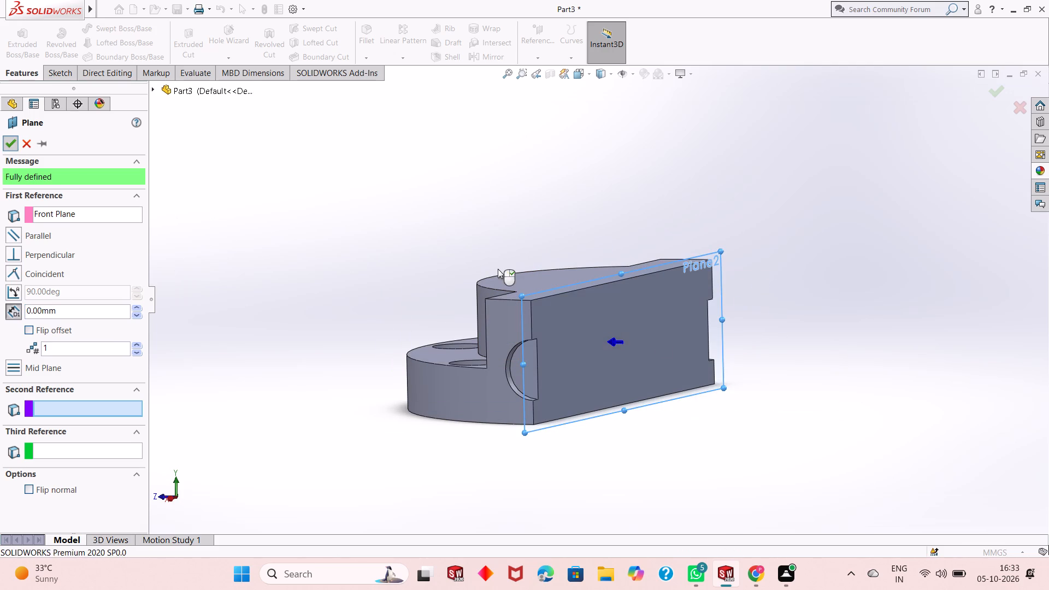
Start a sketch on the new mid-plane and view it face-on.
right_click(716, 329)
left_click(745, 312)
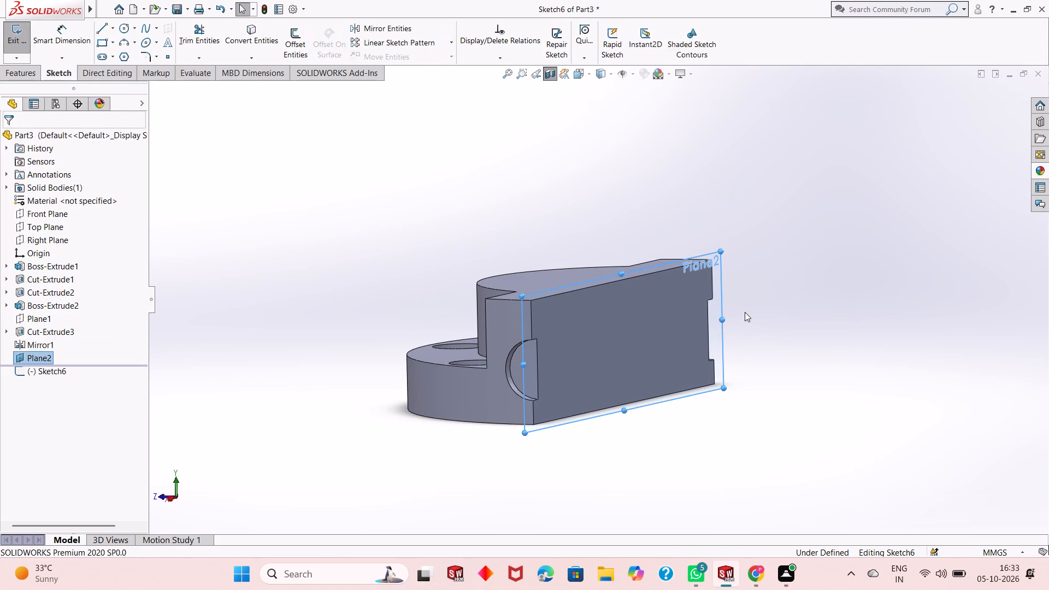
key("ctrl+8")
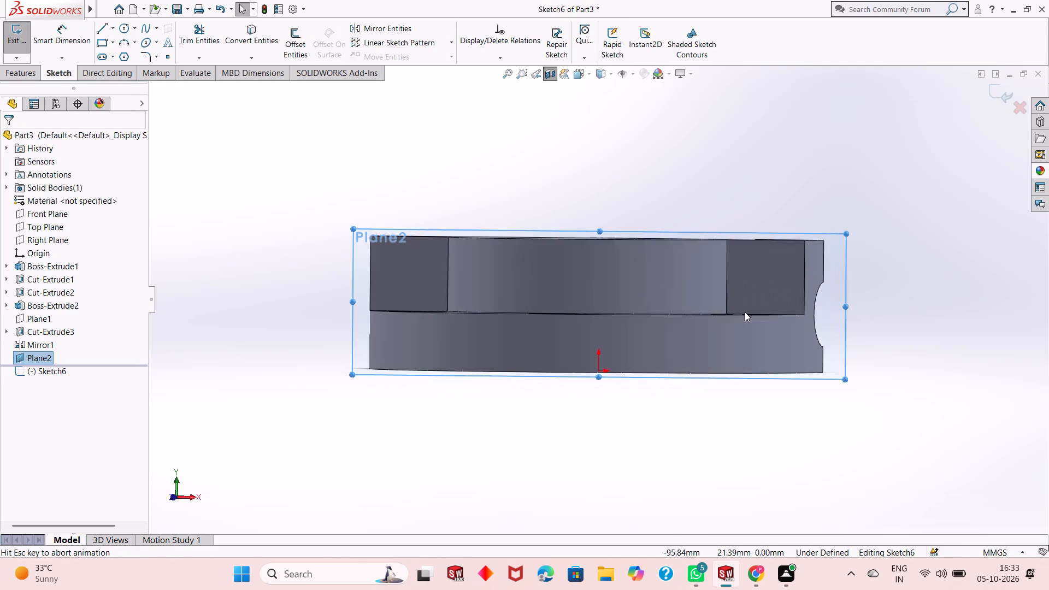
key("Escape")
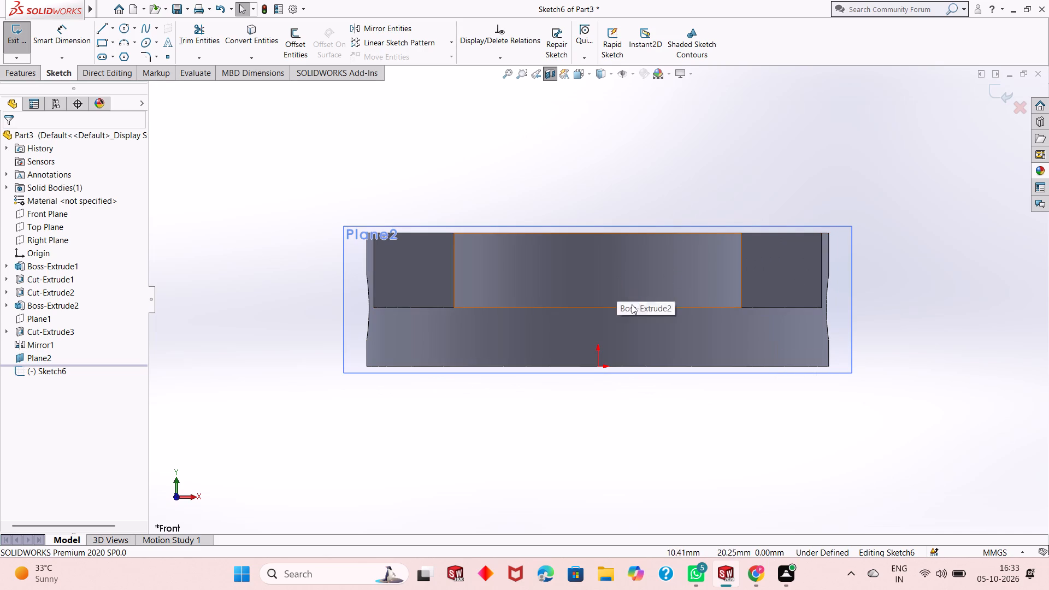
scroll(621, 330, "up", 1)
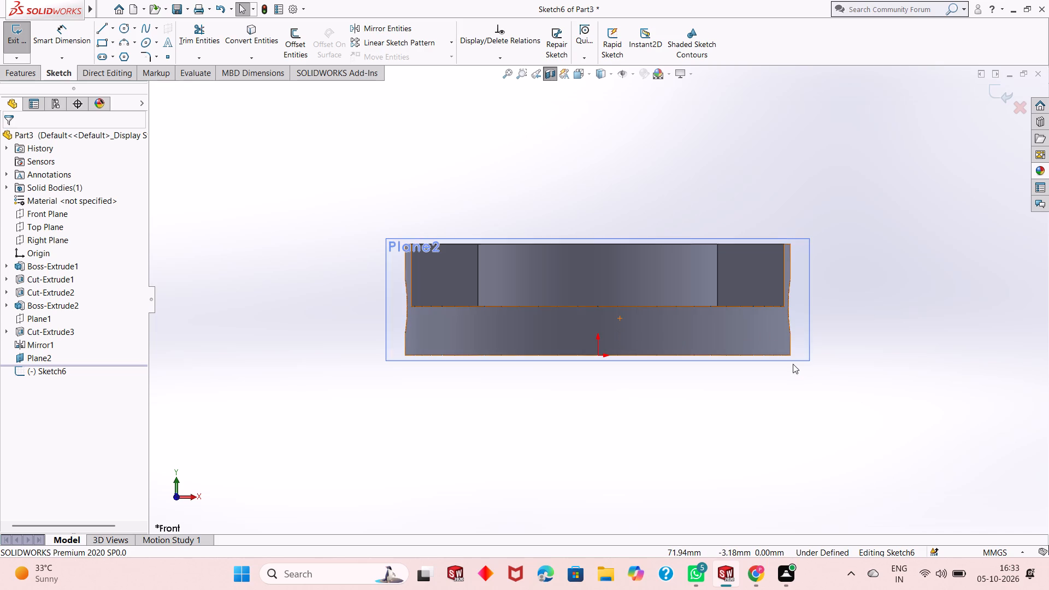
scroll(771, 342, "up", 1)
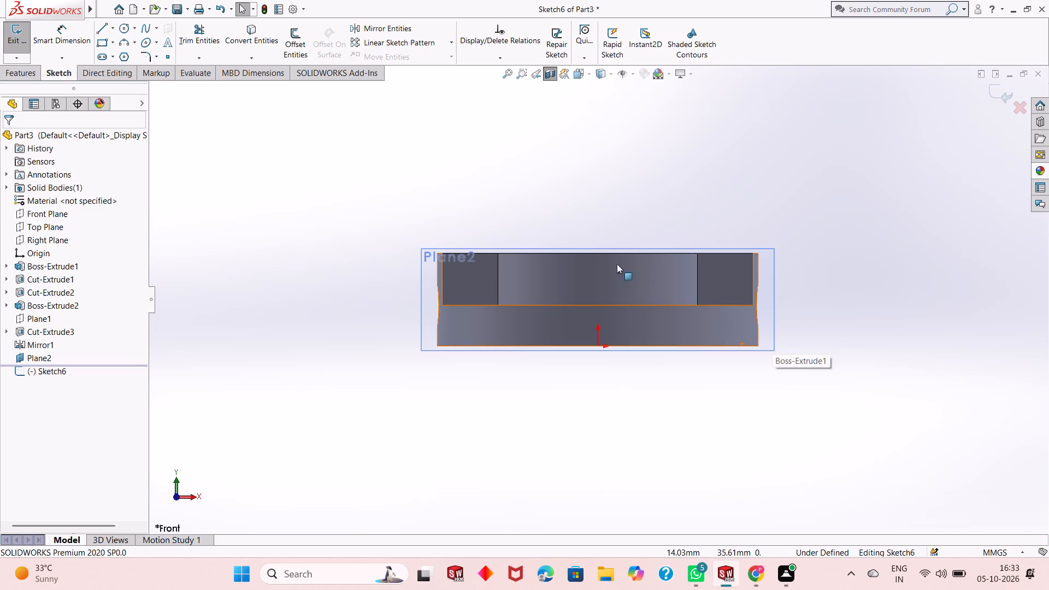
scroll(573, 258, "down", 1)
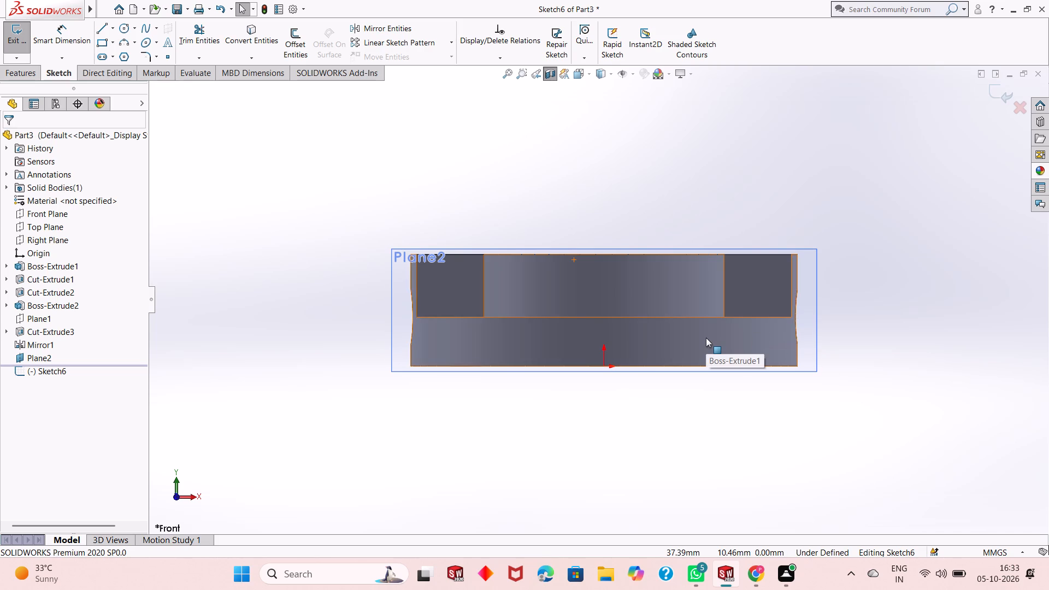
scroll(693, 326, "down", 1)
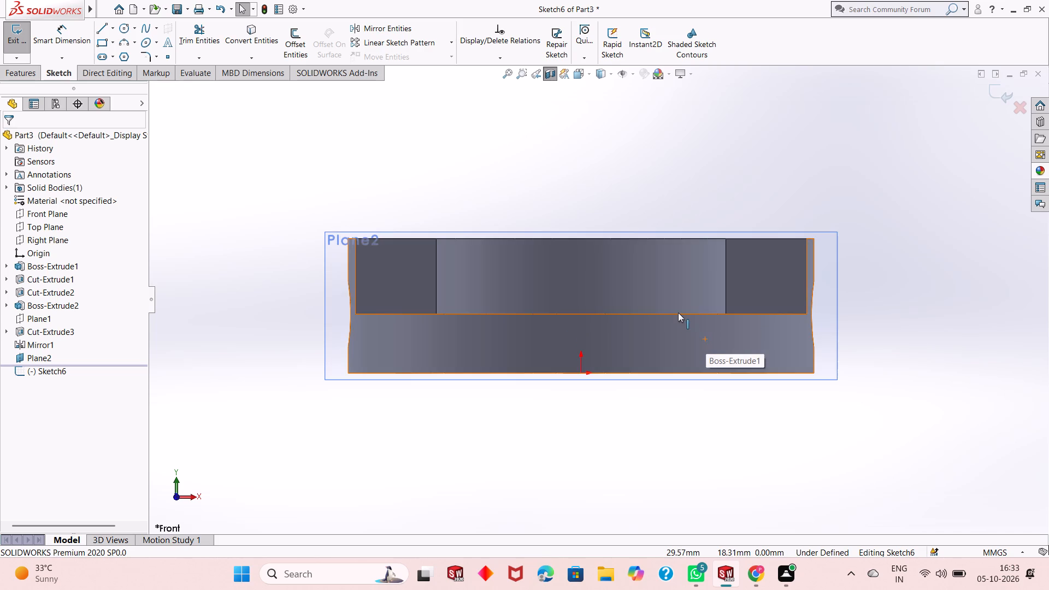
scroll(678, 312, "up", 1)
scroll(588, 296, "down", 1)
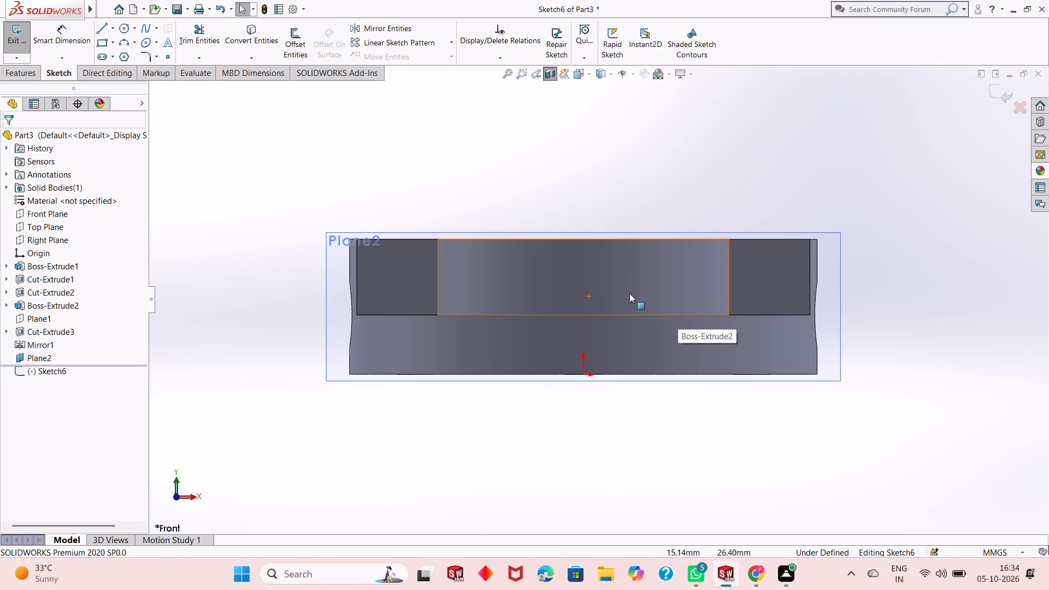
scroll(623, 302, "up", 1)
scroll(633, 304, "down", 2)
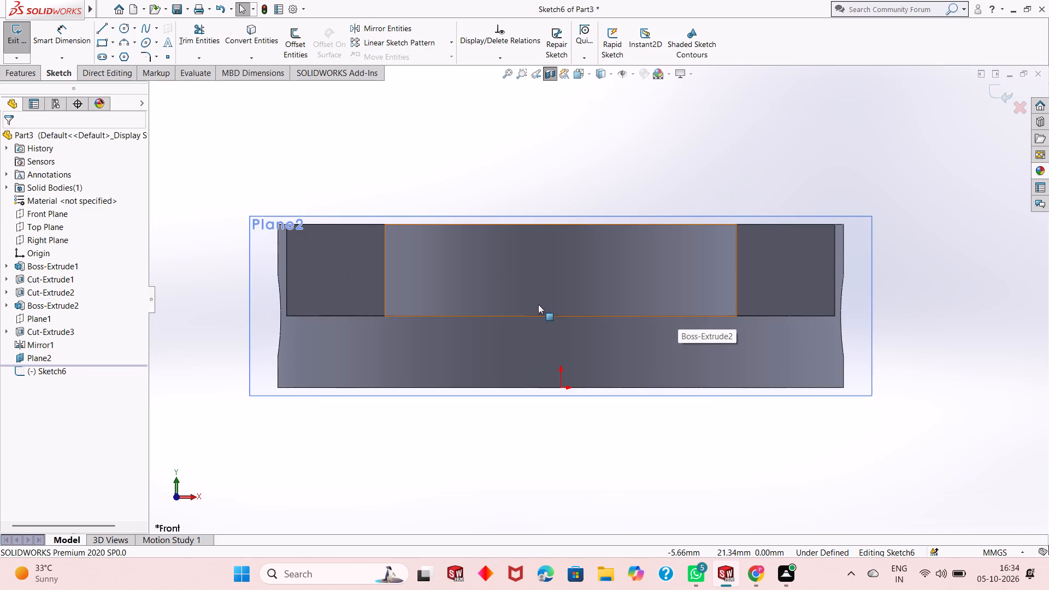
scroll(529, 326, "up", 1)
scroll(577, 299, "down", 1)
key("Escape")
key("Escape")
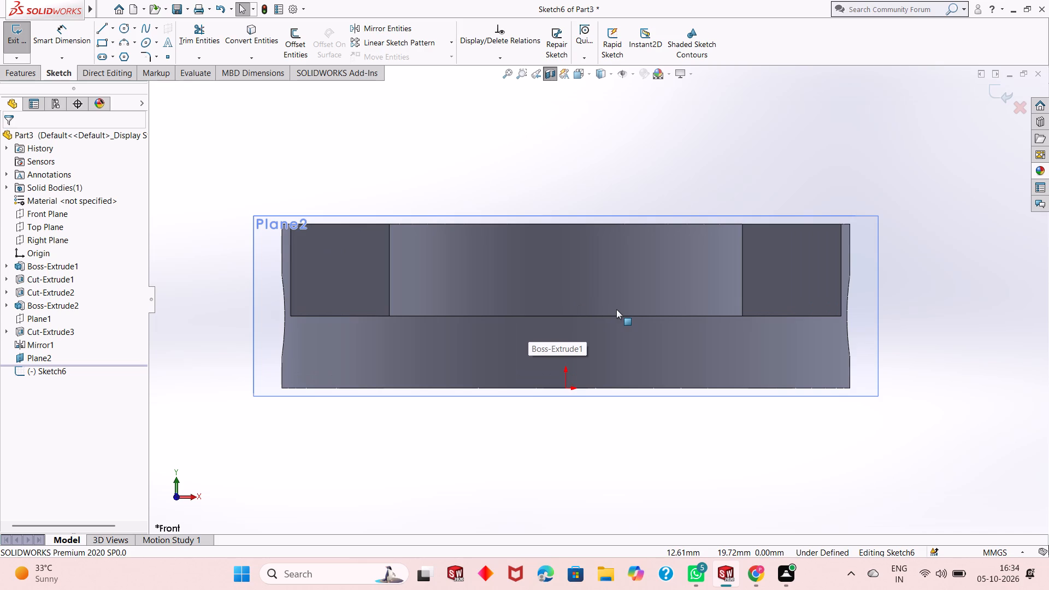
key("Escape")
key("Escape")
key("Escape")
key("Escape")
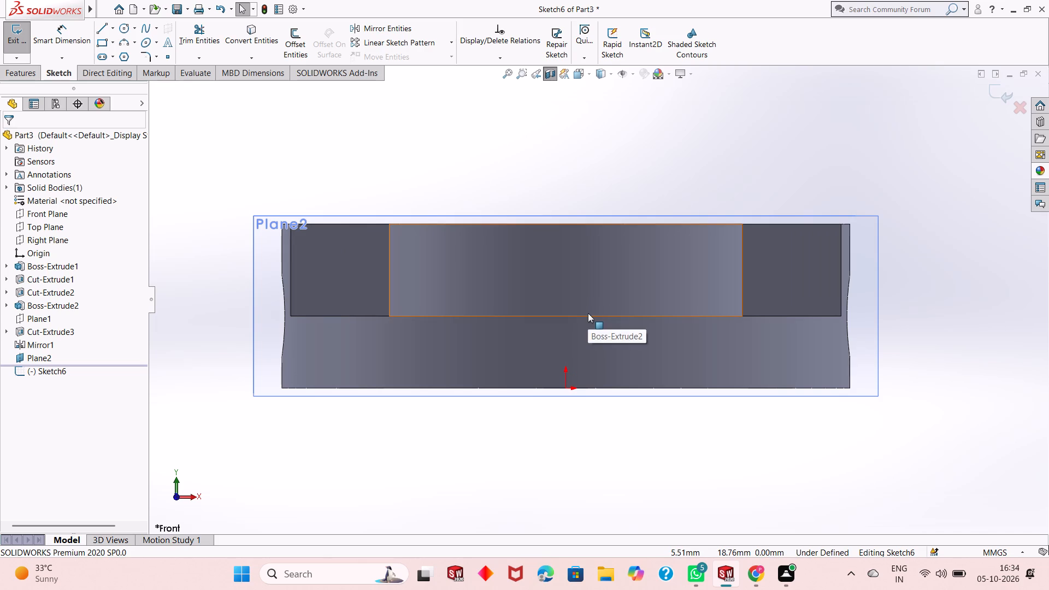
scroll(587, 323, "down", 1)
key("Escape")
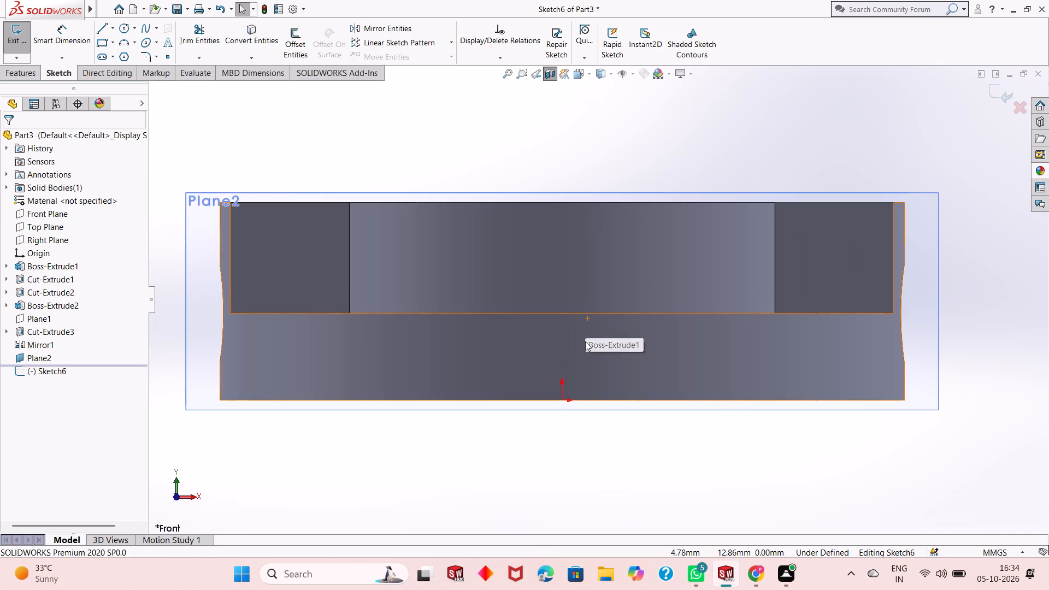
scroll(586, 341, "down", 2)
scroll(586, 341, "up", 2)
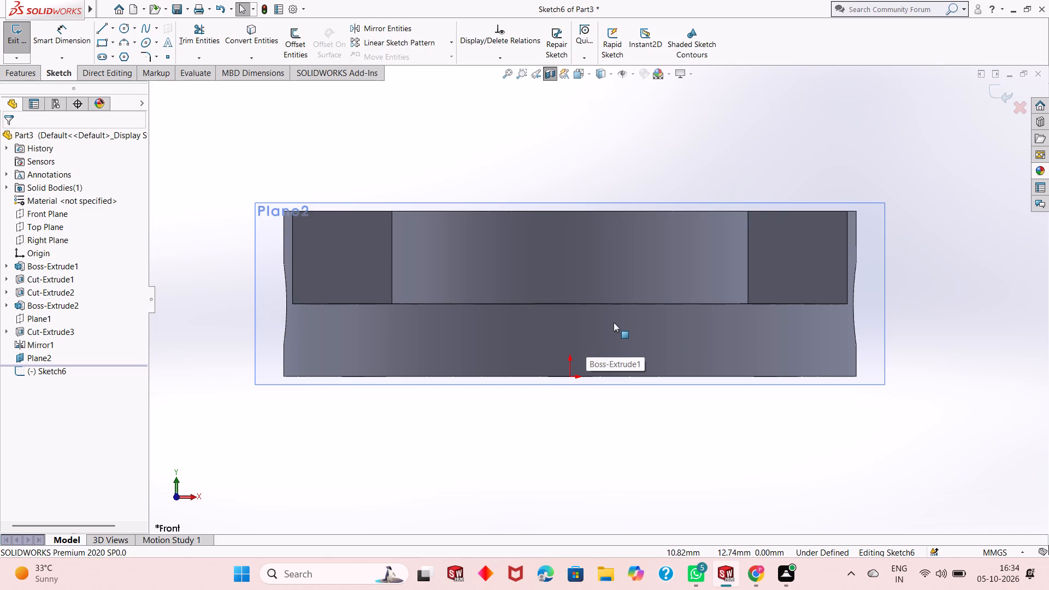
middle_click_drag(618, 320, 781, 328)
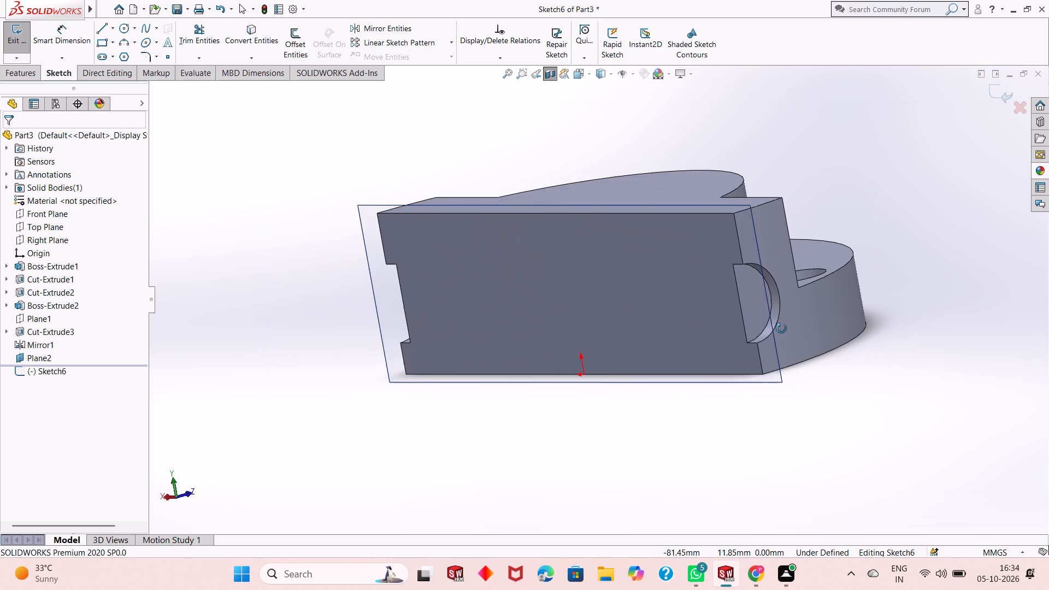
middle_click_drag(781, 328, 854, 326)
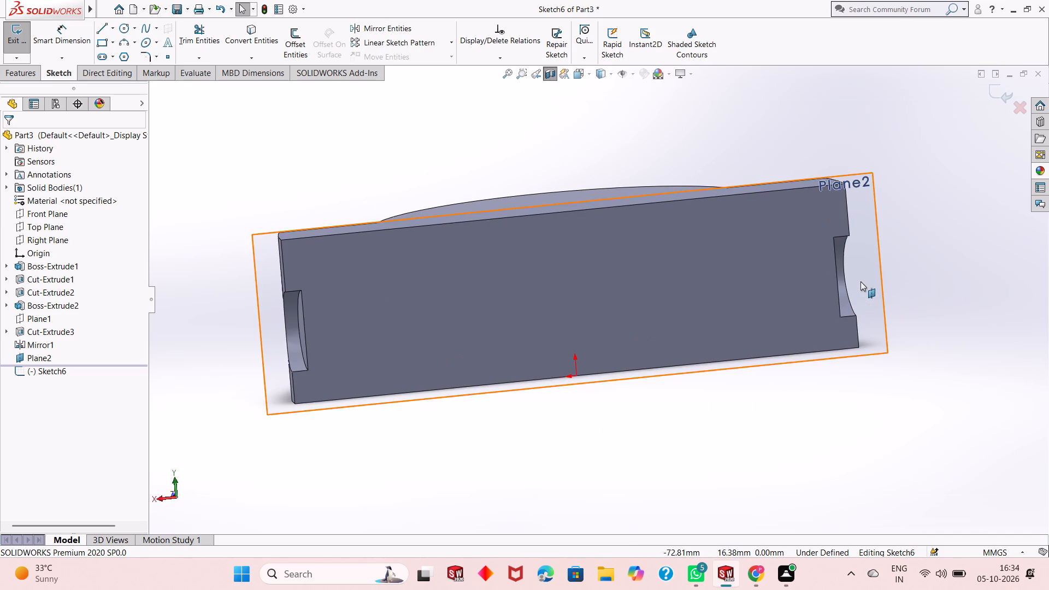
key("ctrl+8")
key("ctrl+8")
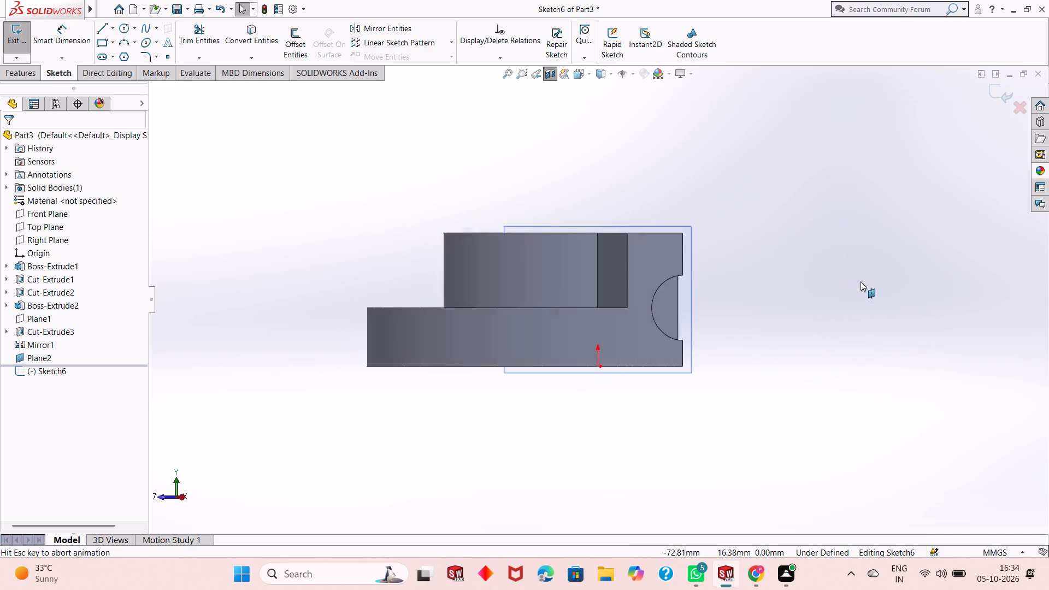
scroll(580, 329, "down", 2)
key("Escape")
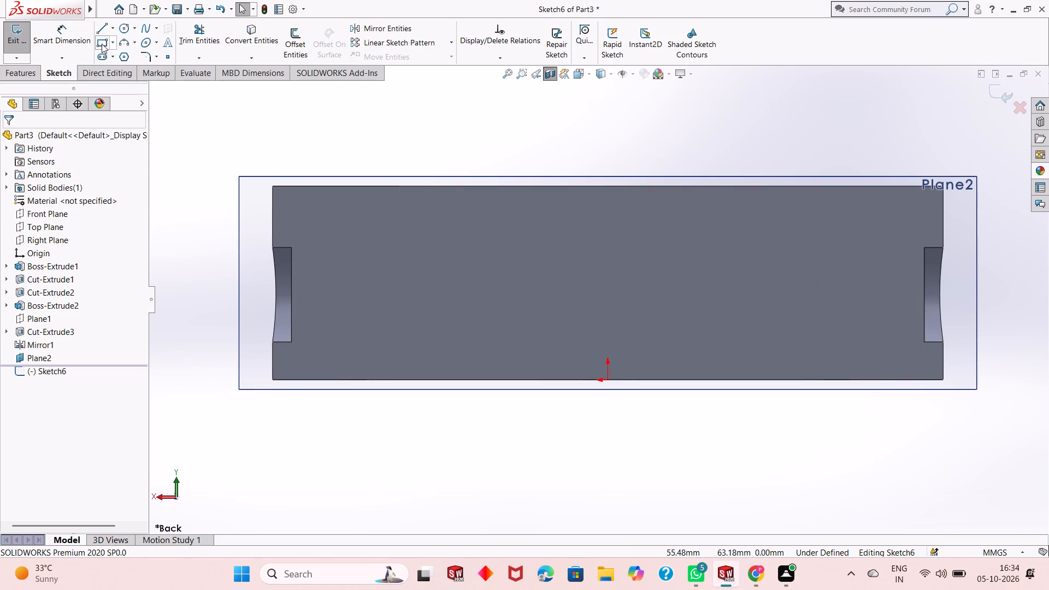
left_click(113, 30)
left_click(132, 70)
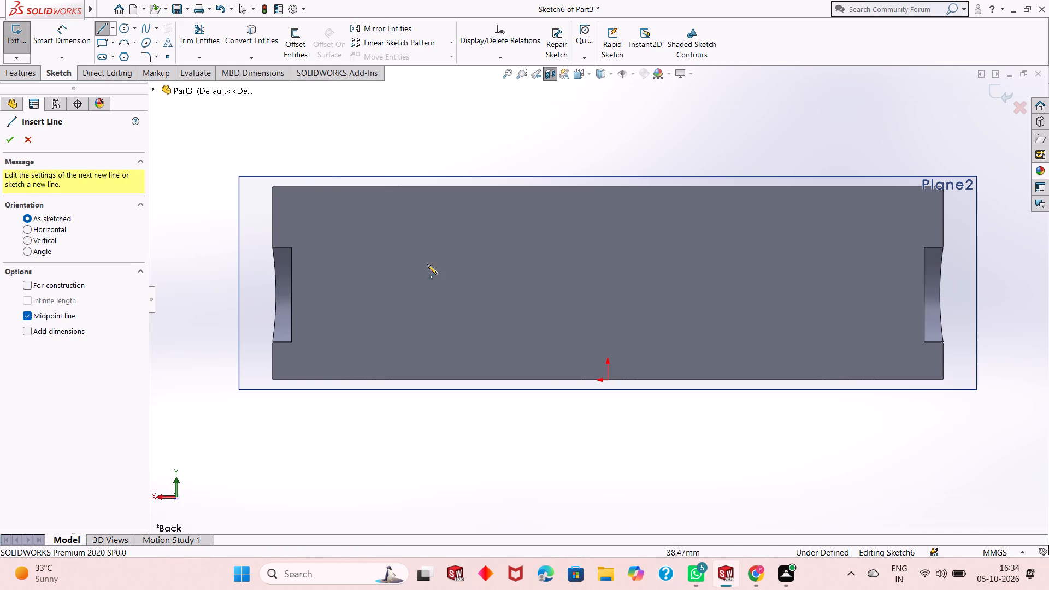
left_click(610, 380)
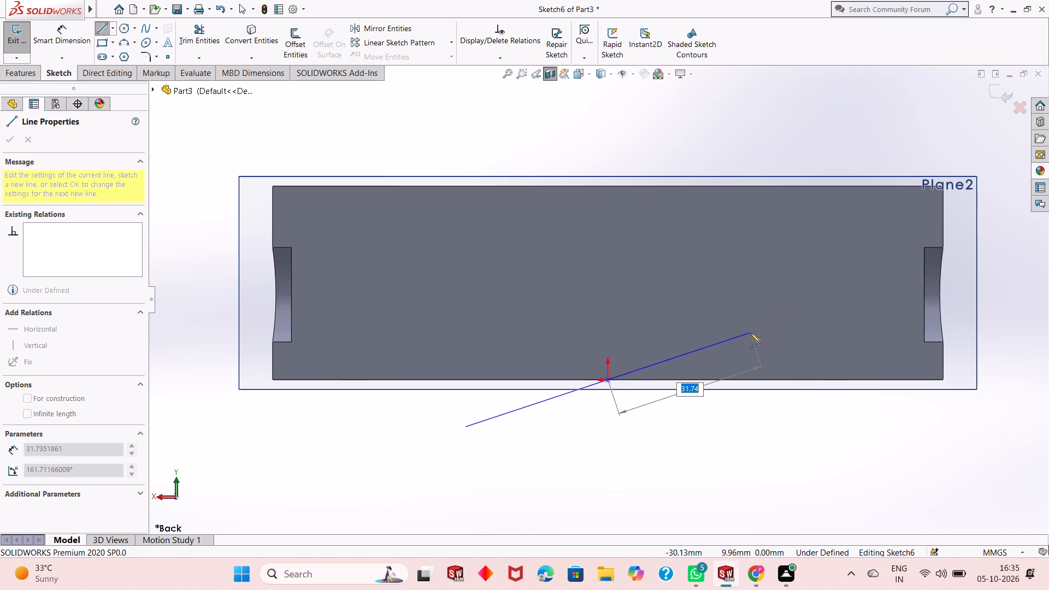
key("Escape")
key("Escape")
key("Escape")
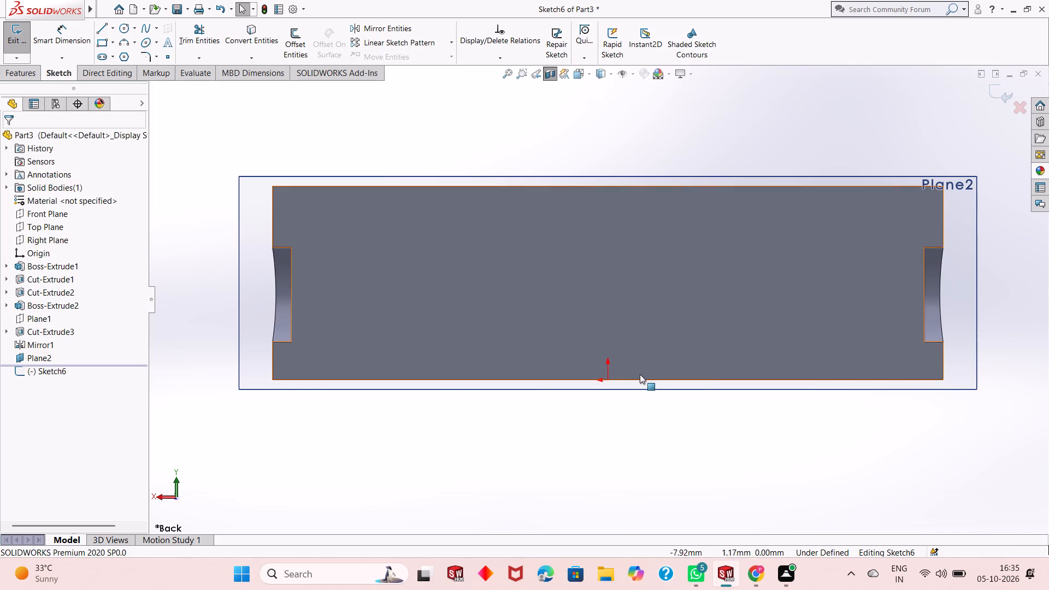
Undo the empty sketch on the mid-plane and turn off the section view.
scroll(612, 352, "up", 1)
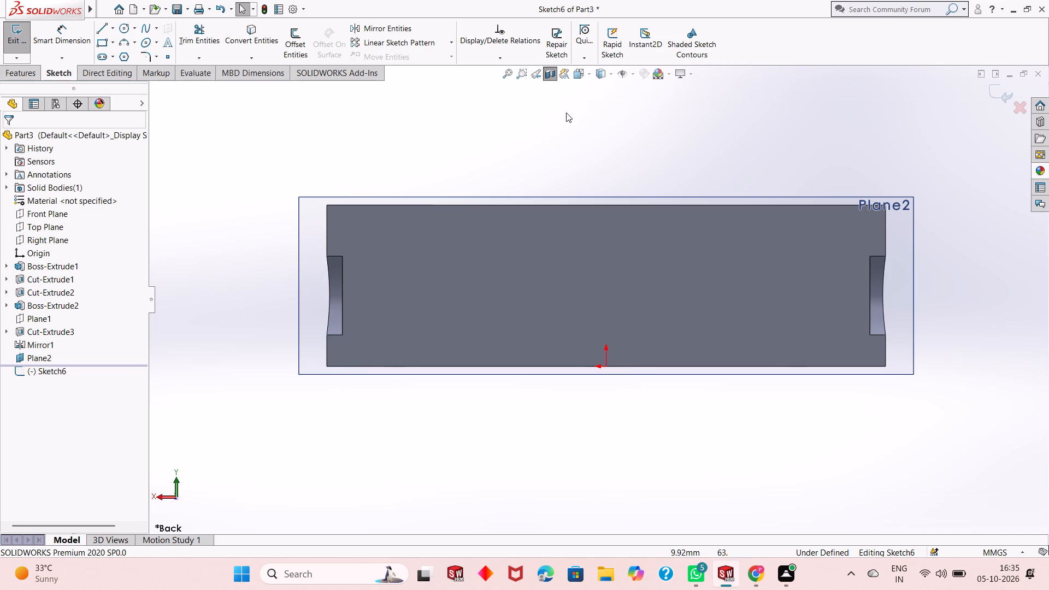
key("ctrl+z")
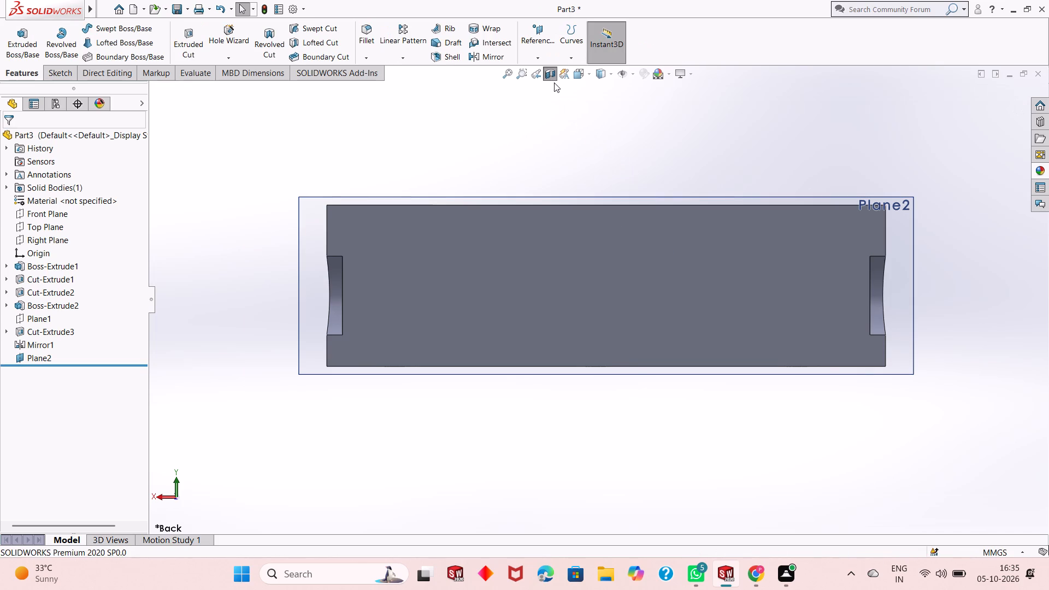
left_click(550, 73)
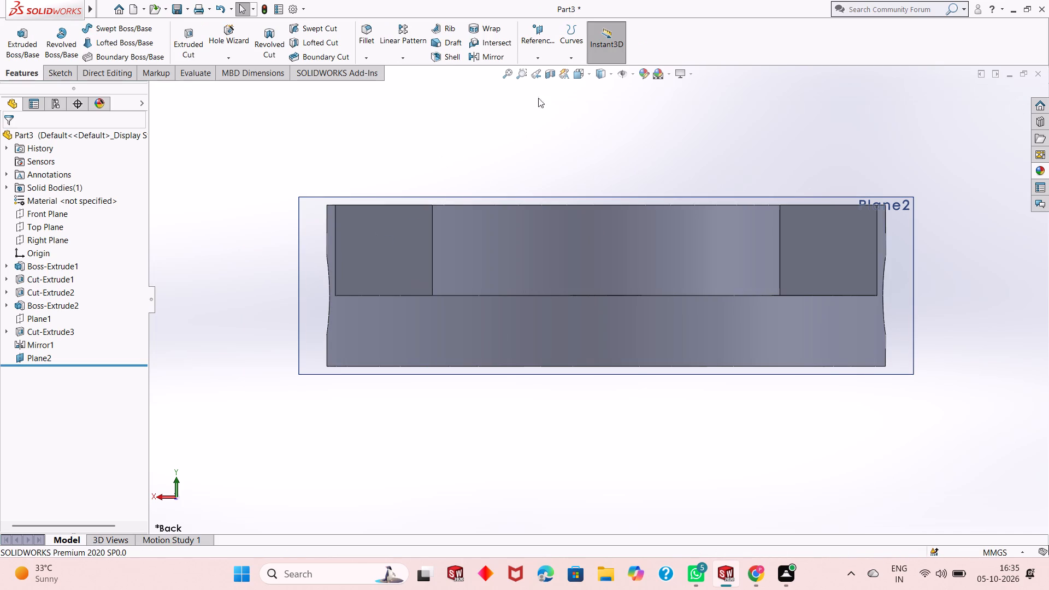
left_click(550, 74)
middle_click_drag(561, 136, 574, 140)
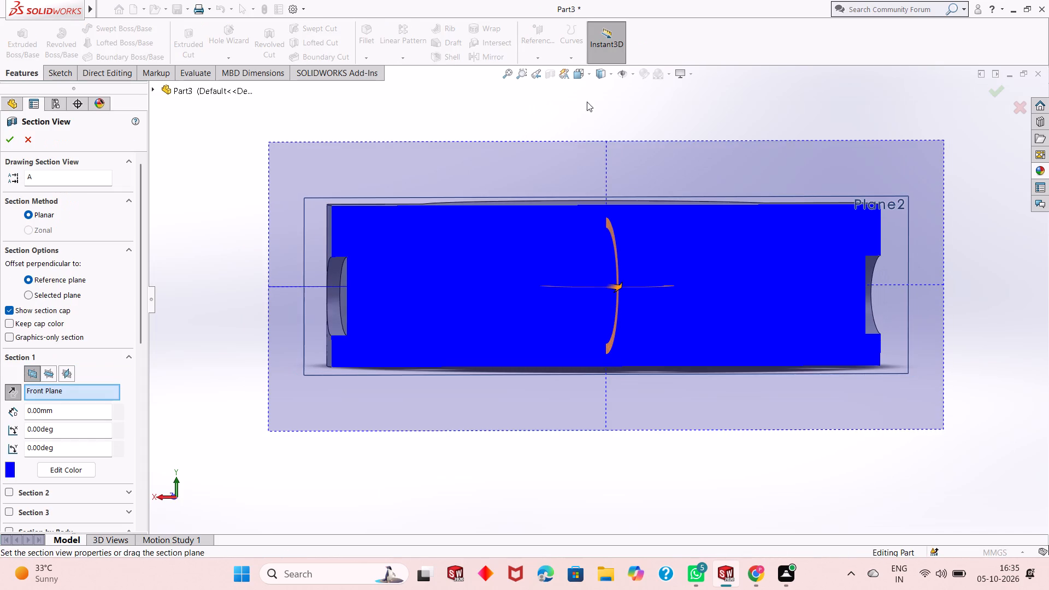
key("Escape")
Undo the creation of the reference plane that coincides with the Front Plane.
middle_click_drag(564, 224, 582, 260)
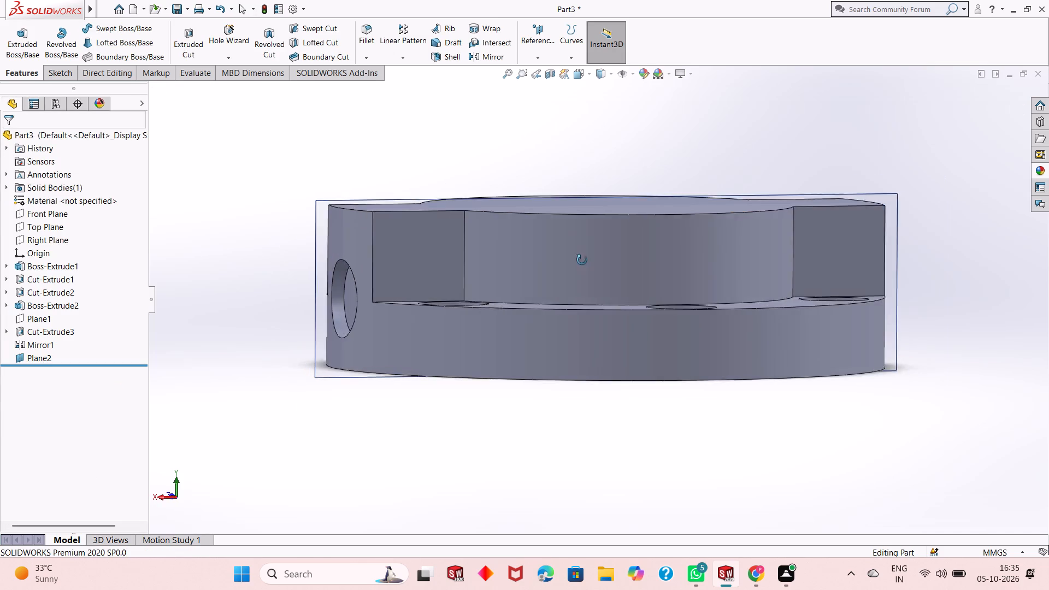
middle_click_drag(582, 260, 586, 276)
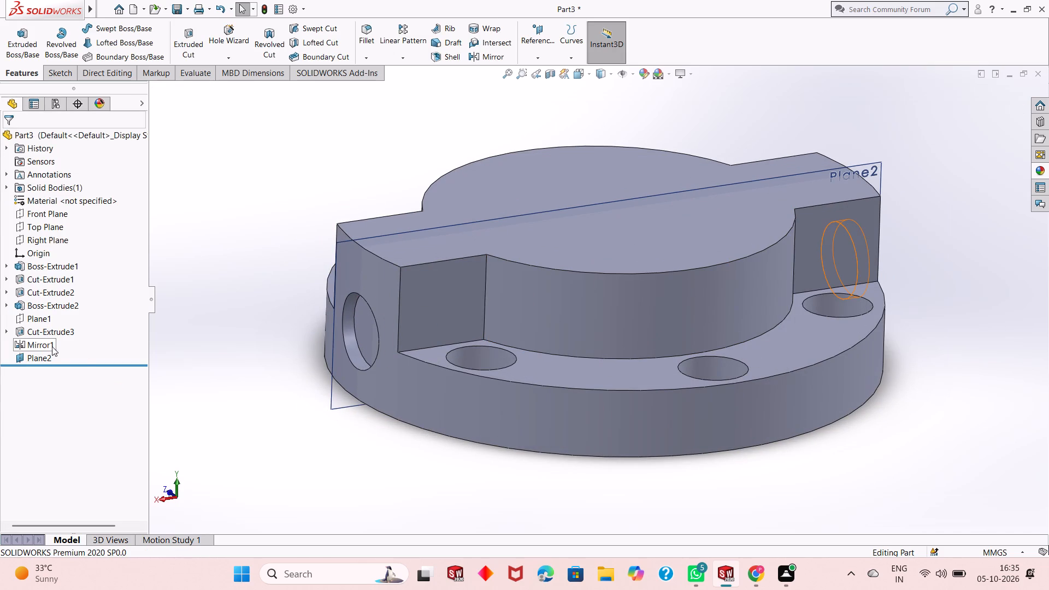
right_click(49, 360)
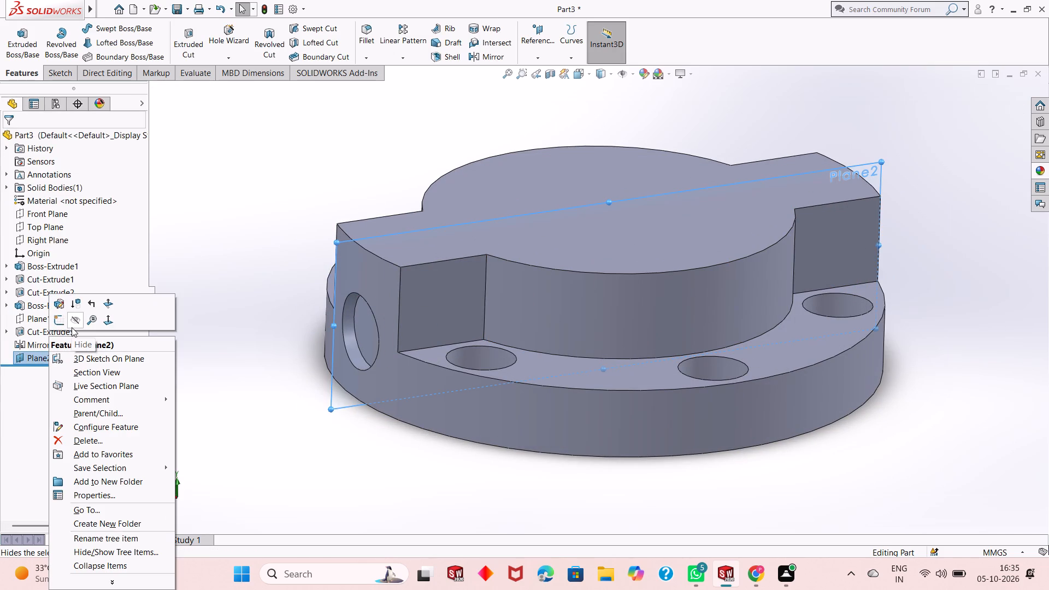
key("Escape")
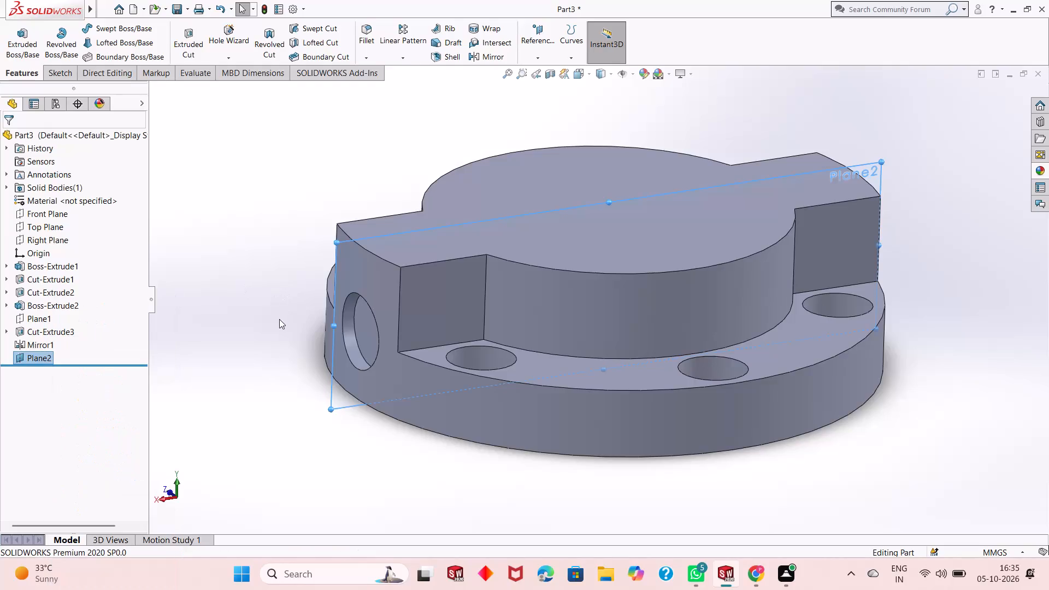
key("ctrl+z")
Start a sketch on the disc's bottom face and draw a circle about 60 mm in diameter centred on the origin.
middle_click_drag(579, 417, 587, 292)
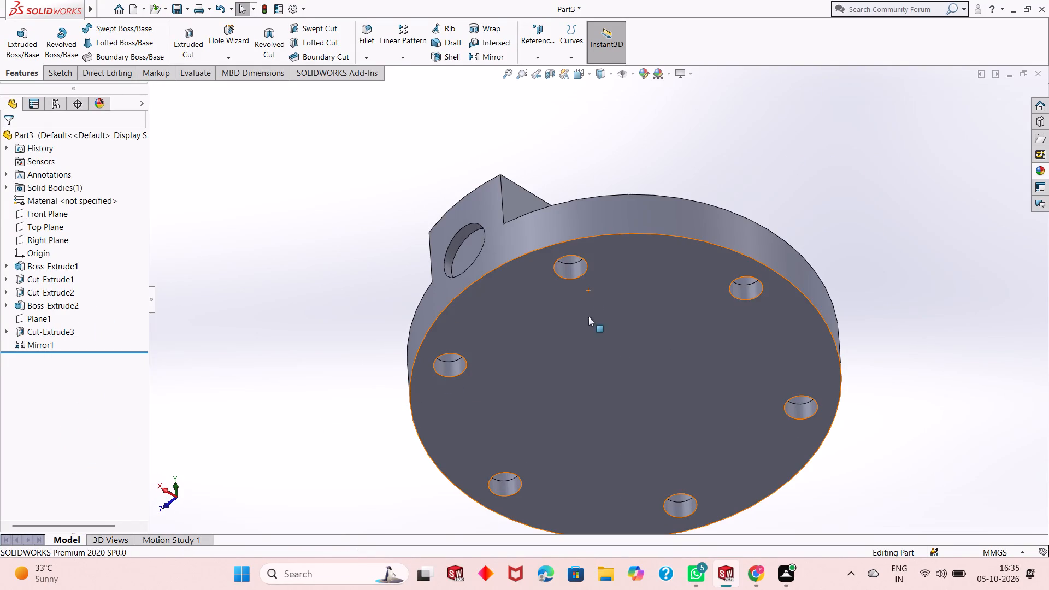
left_click(638, 349)
left_click(687, 320)
key("ctrl+8")
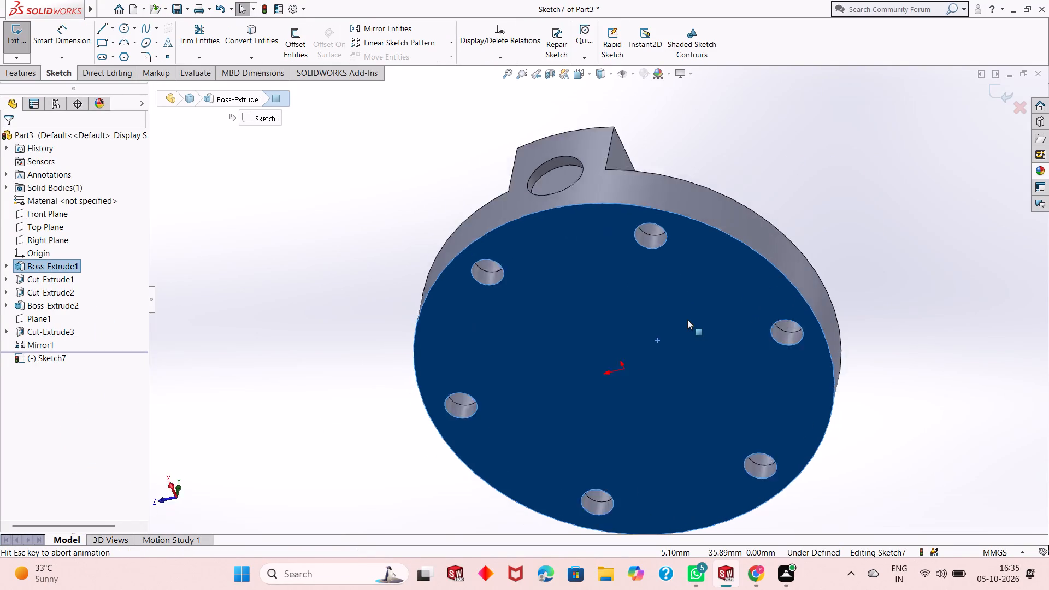
key("Escape")
key("Escape")
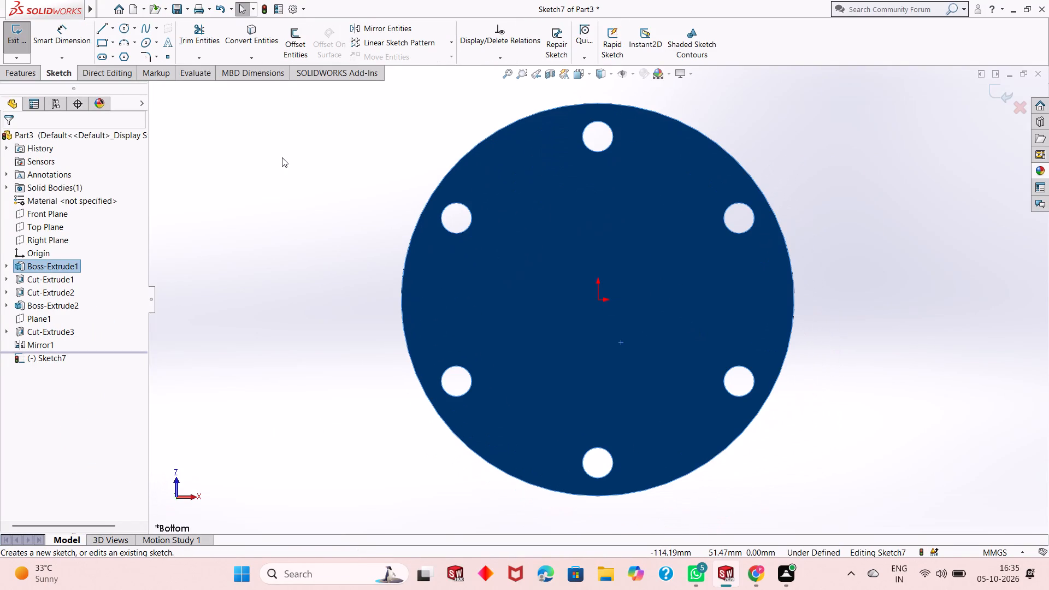
left_click(120, 31)
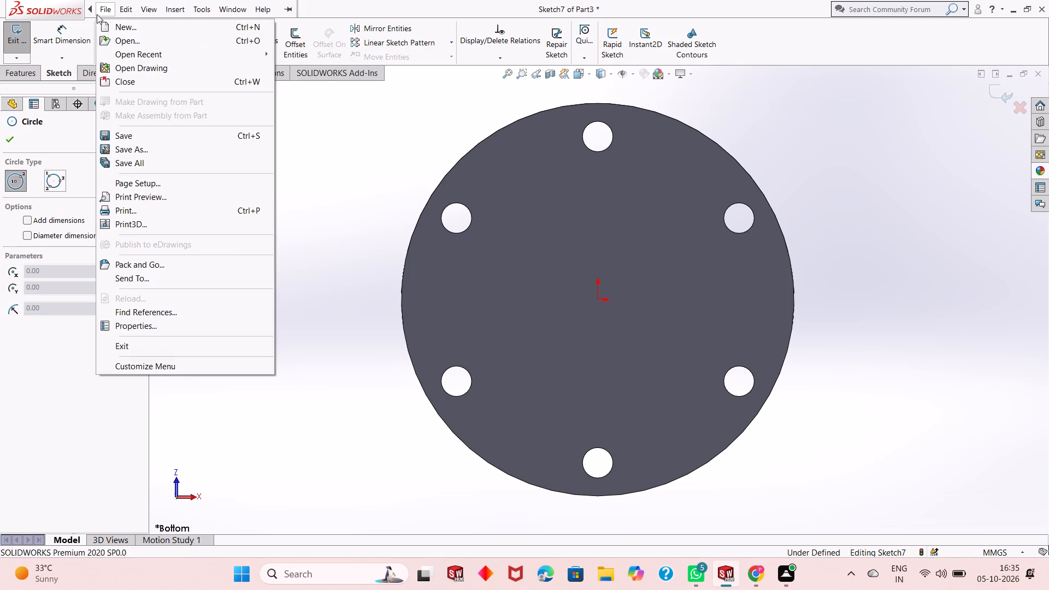
key("Escape")
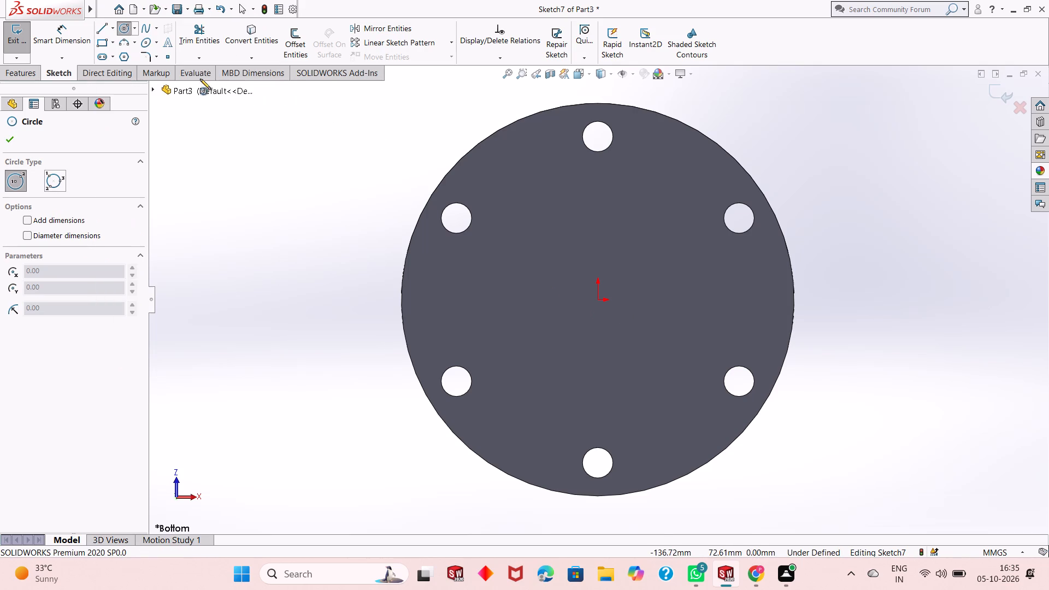
left_click(599, 300)
left_click(645, 232)
right_click(300, 217)
left_click(317, 221)
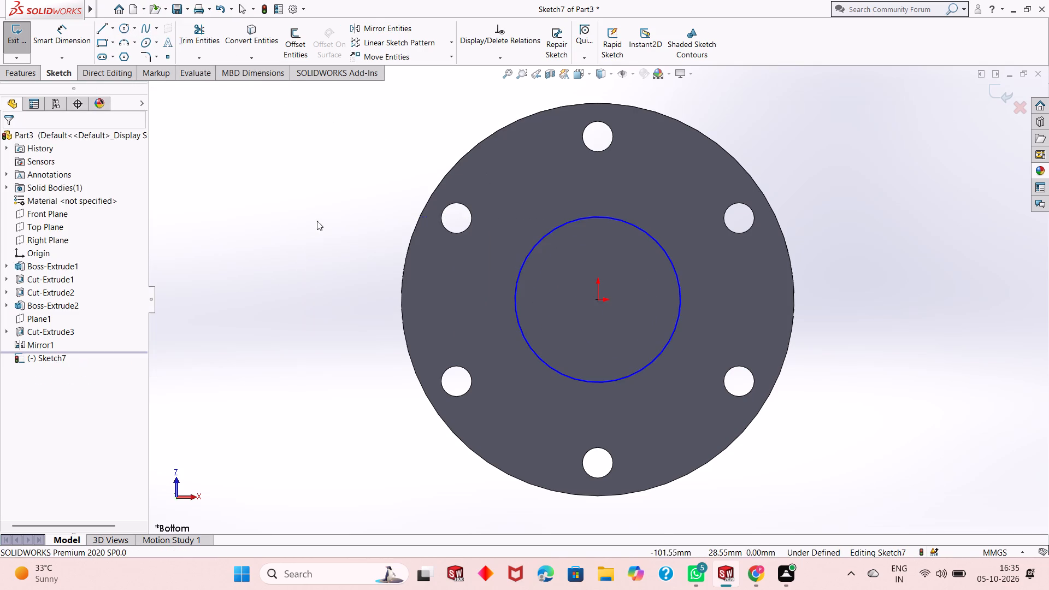
Dimension the circle's diameter to 62 mm.
left_click(66, 39)
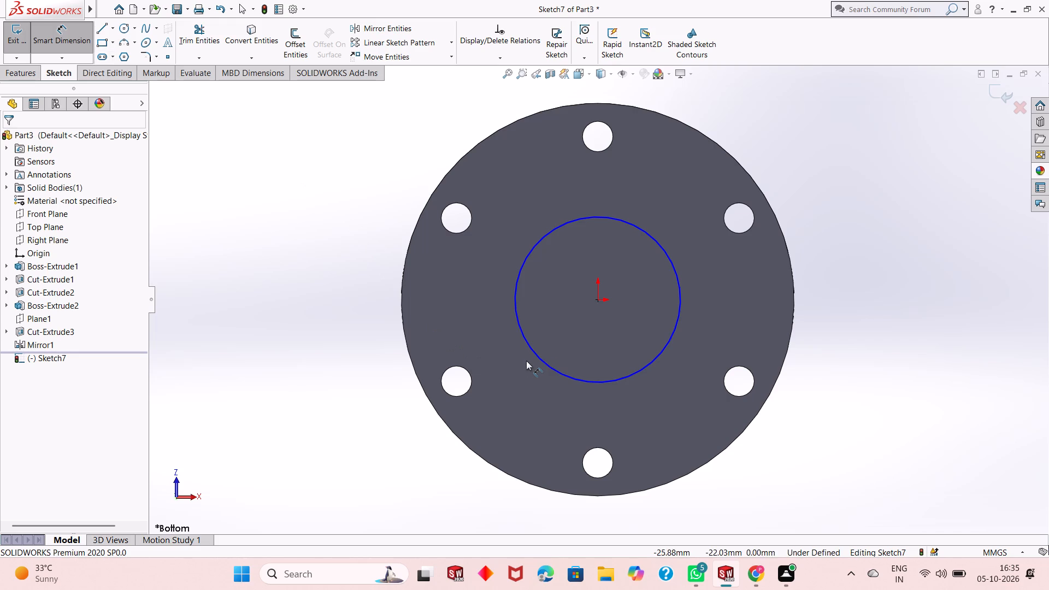
left_click(549, 367)
left_click(322, 445)
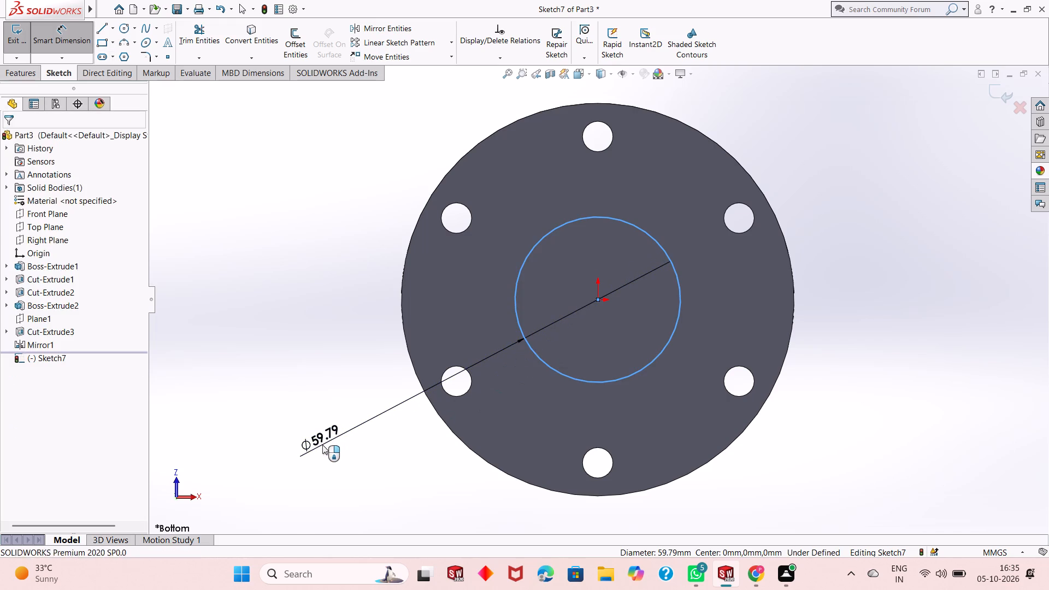
type("62")
key("Return")
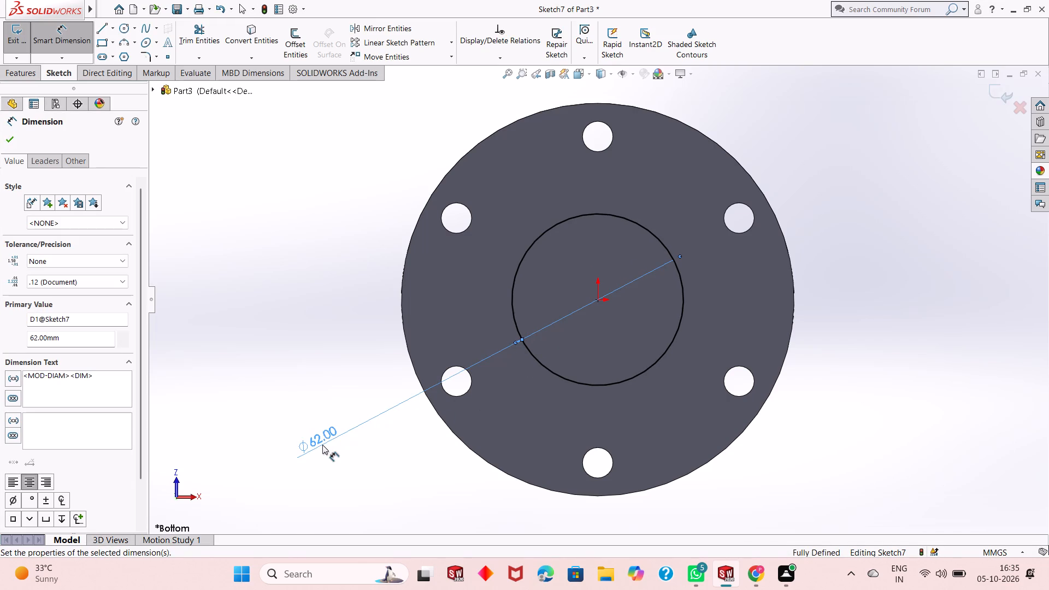
right_click(262, 196)
left_click(300, 235)
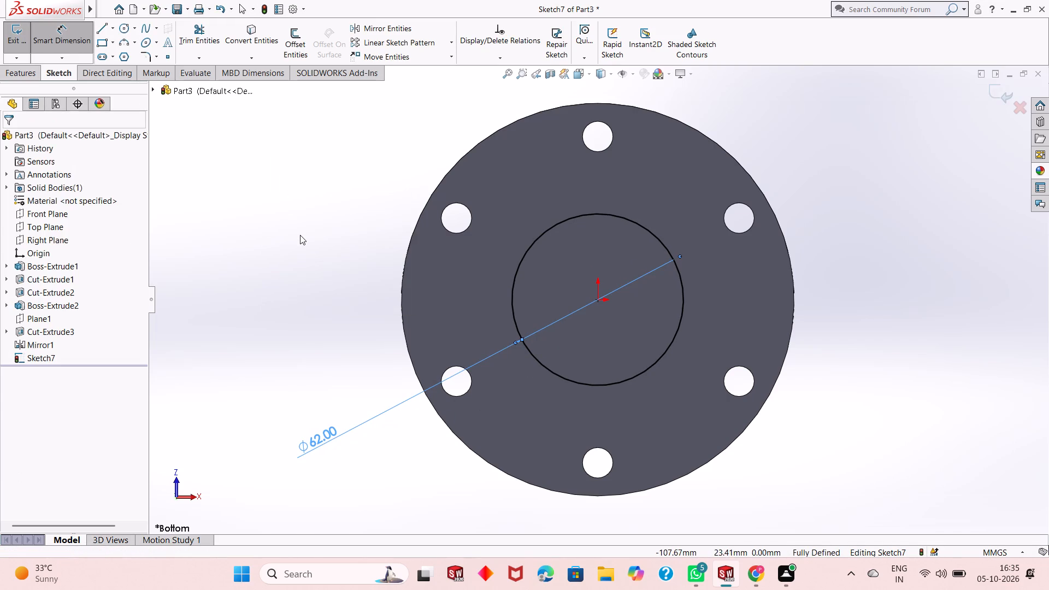
key("Escape")
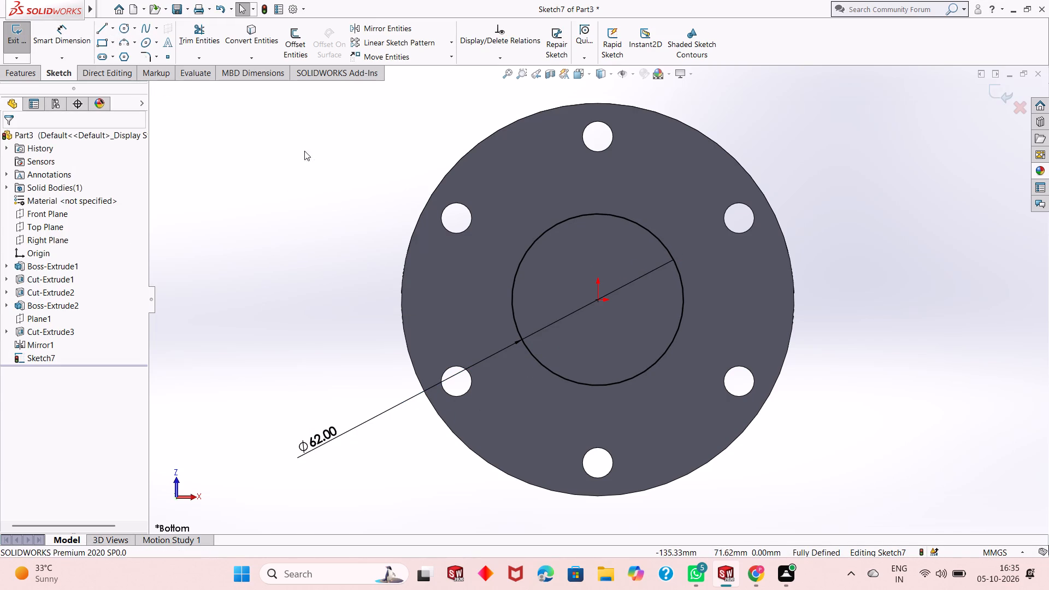
Cut-extrude the 62 mm circle as a blind pocket 18 mm deep into the part's underside.
middle_click_drag(471, 218, 484, 418)
scroll(472, 218, "up", 1)
left_click(10, 68)
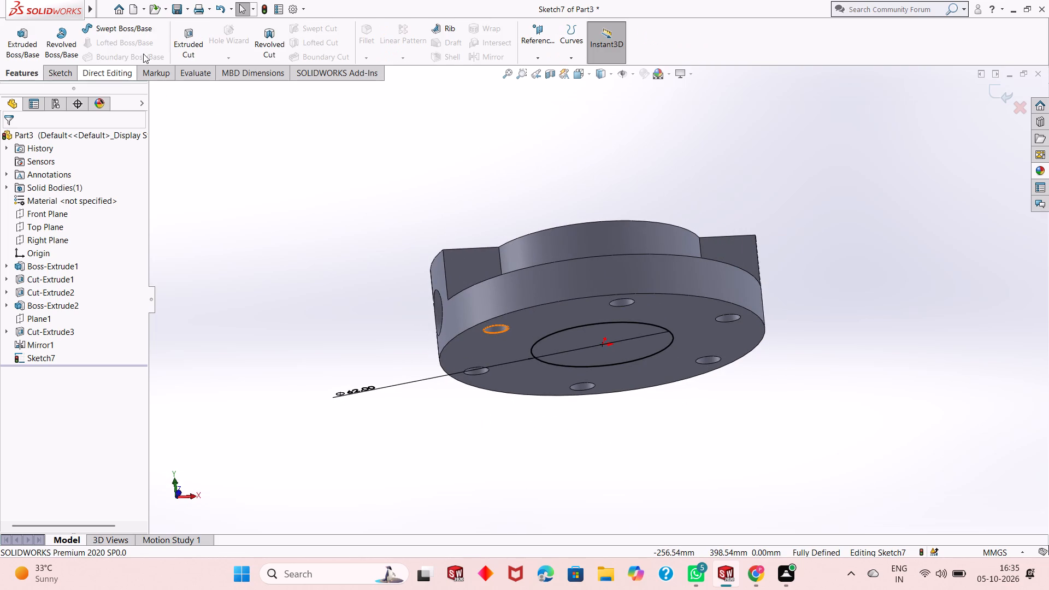
left_click(205, 48)
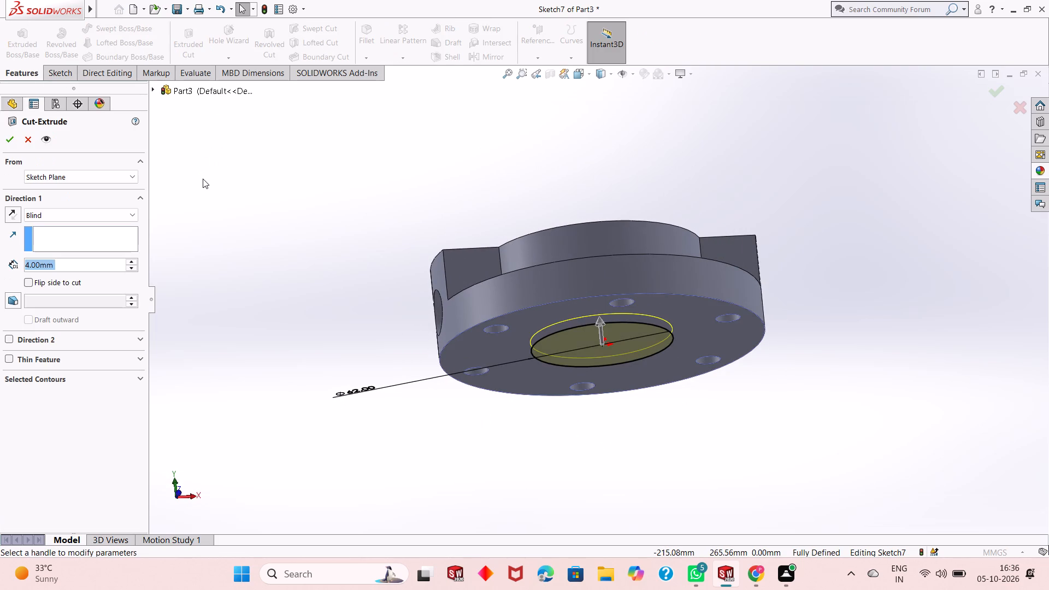
type("18")
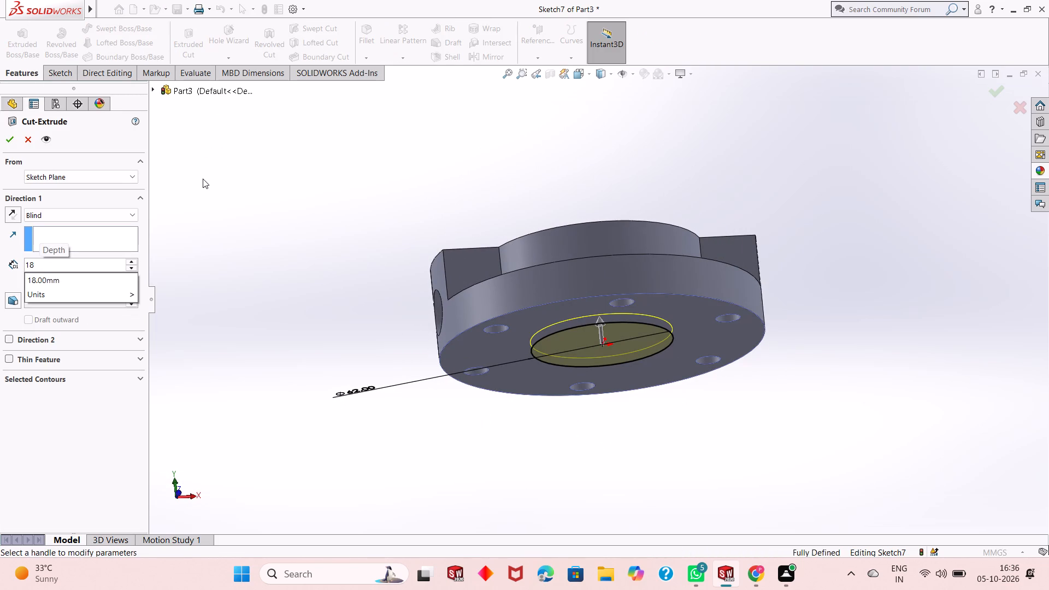
key("Return")
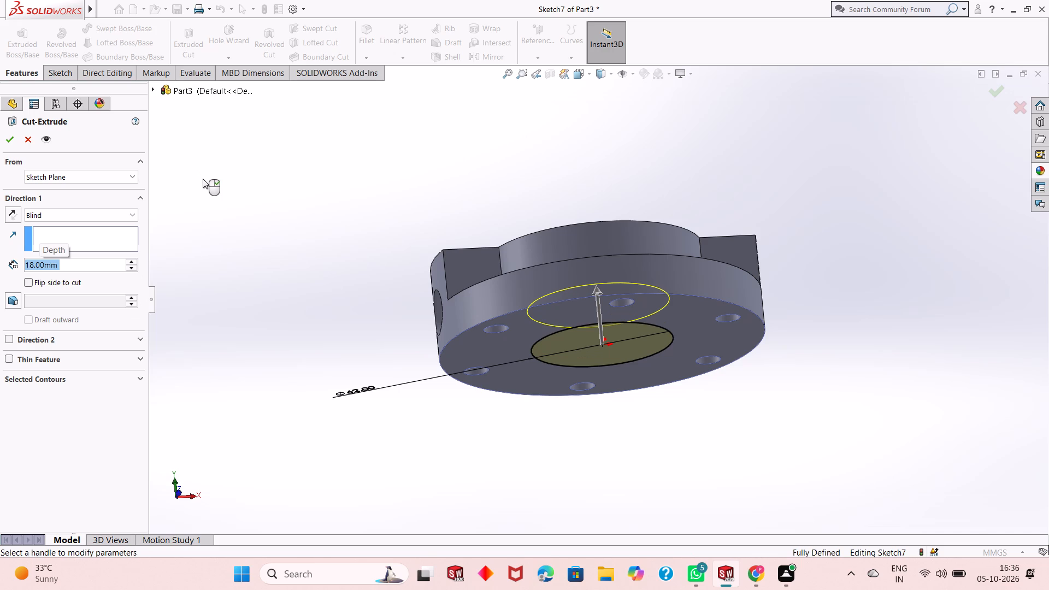
middle_click_drag(421, 233, 429, 292)
scroll(427, 235, "down", 1)
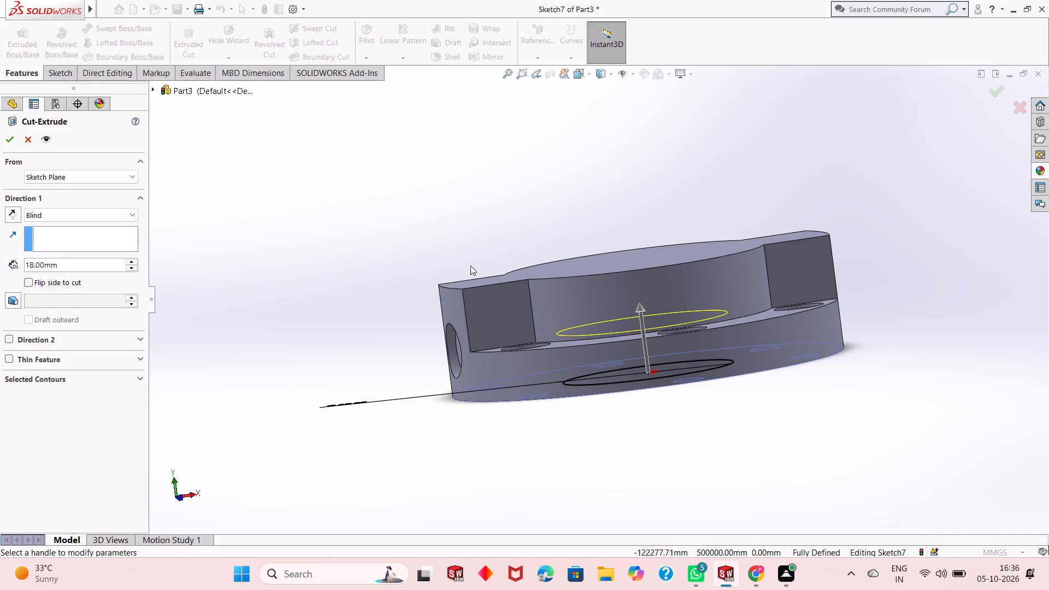
left_click(3, 143)
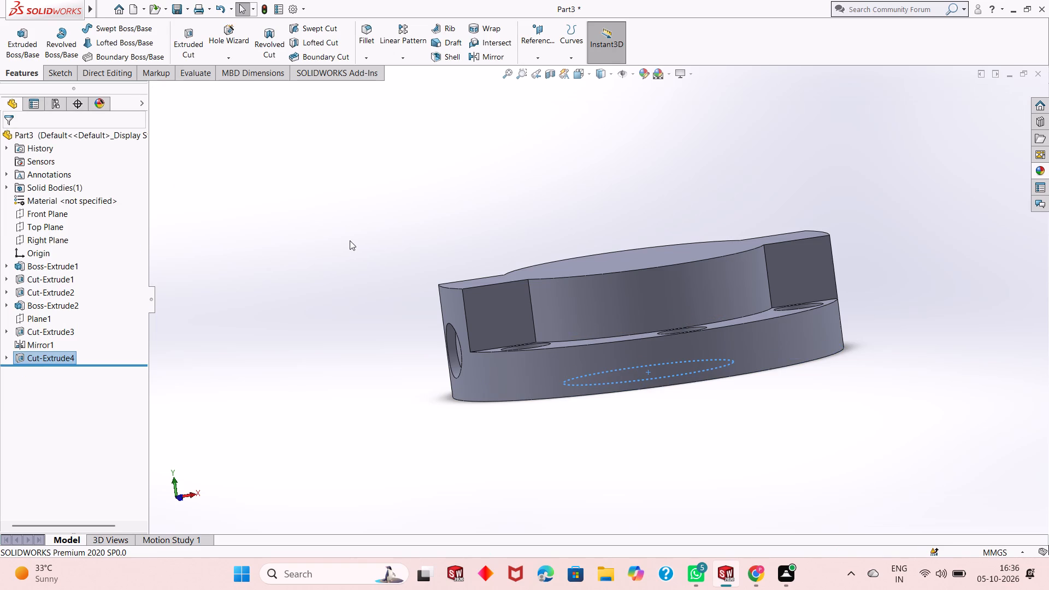
Preview a section through the Front Plane to inspect the underside pocket and side recesses, and leave it without applying.
middle_click_drag(504, 280, 540, 264)
key("Escape")
left_click(547, 73)
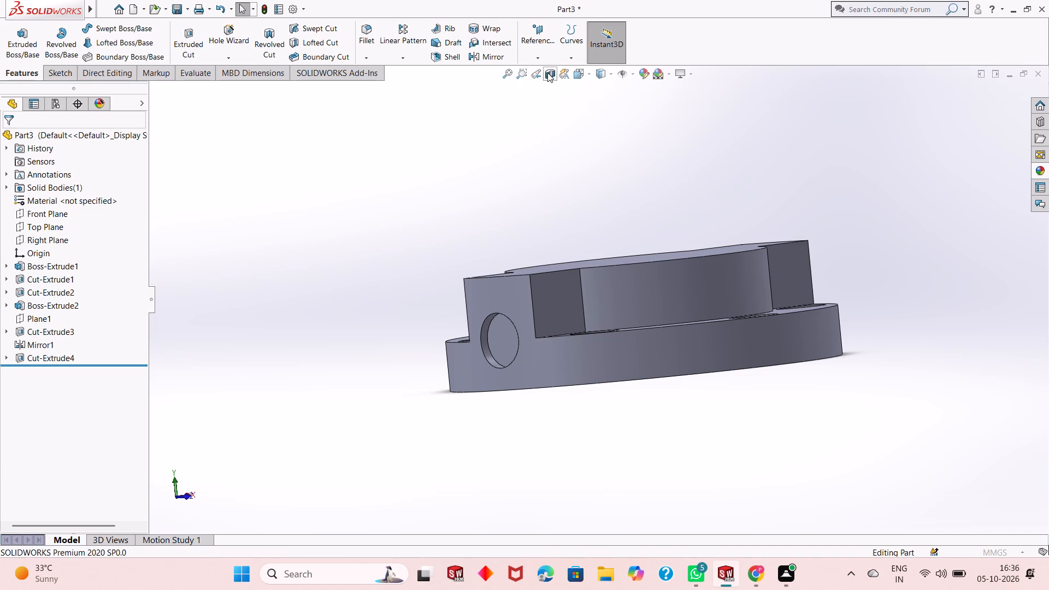
middle_click_drag(658, 170, 846, 148)
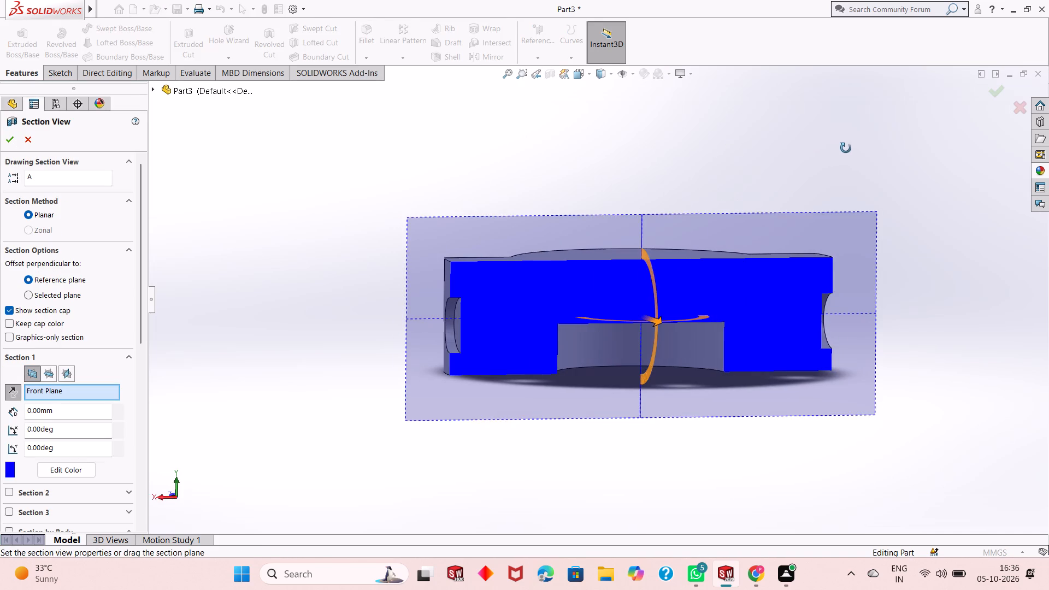
middle_click_drag(846, 148, 822, 135)
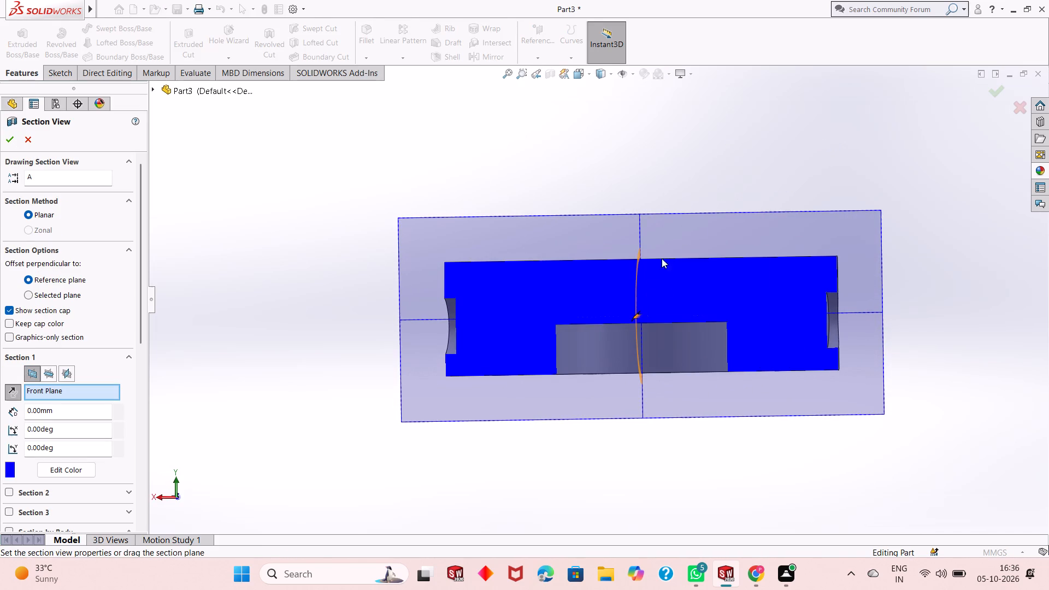
scroll(651, 277, "down", 4)
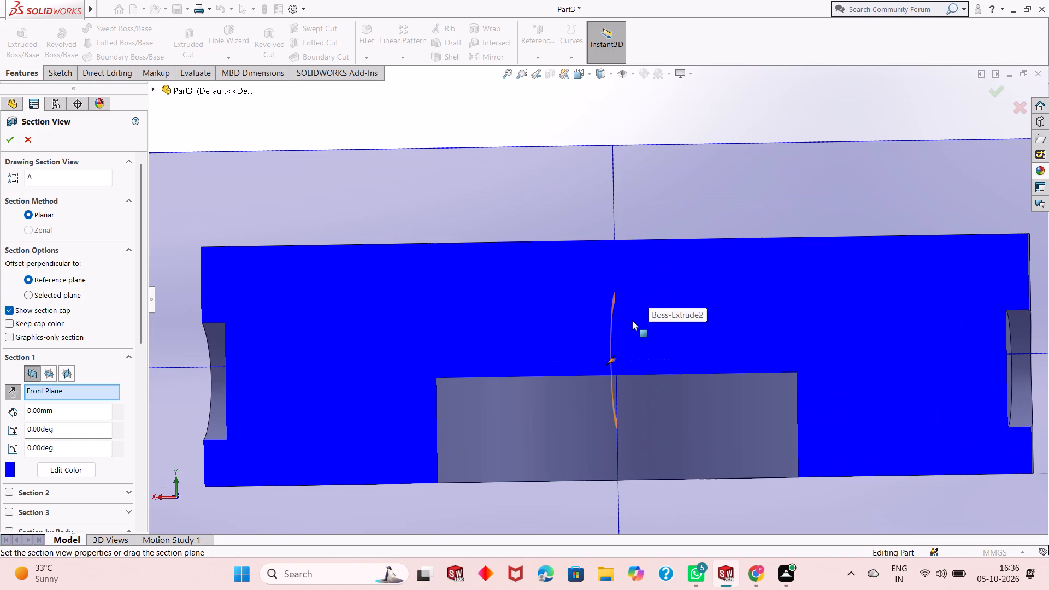
key("Escape")
key("Escape")
key("Escape")
key("Escape")
key("Escape")
key("Escape")
key("Escape")
key("Escape")
key("Escape")
key("Escape")
key("Escape")
key("Escape")
key("Escape")
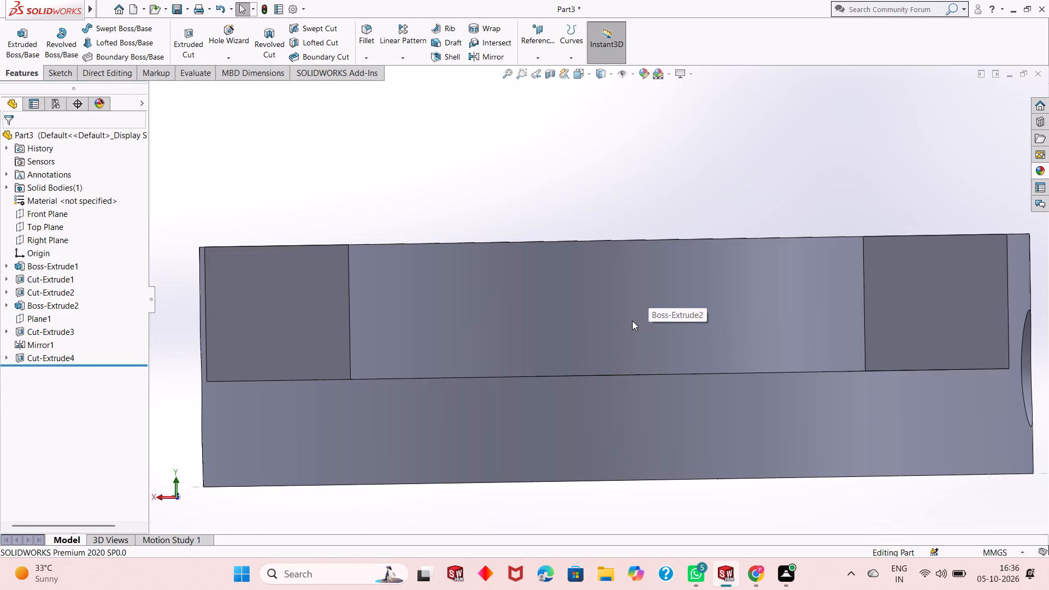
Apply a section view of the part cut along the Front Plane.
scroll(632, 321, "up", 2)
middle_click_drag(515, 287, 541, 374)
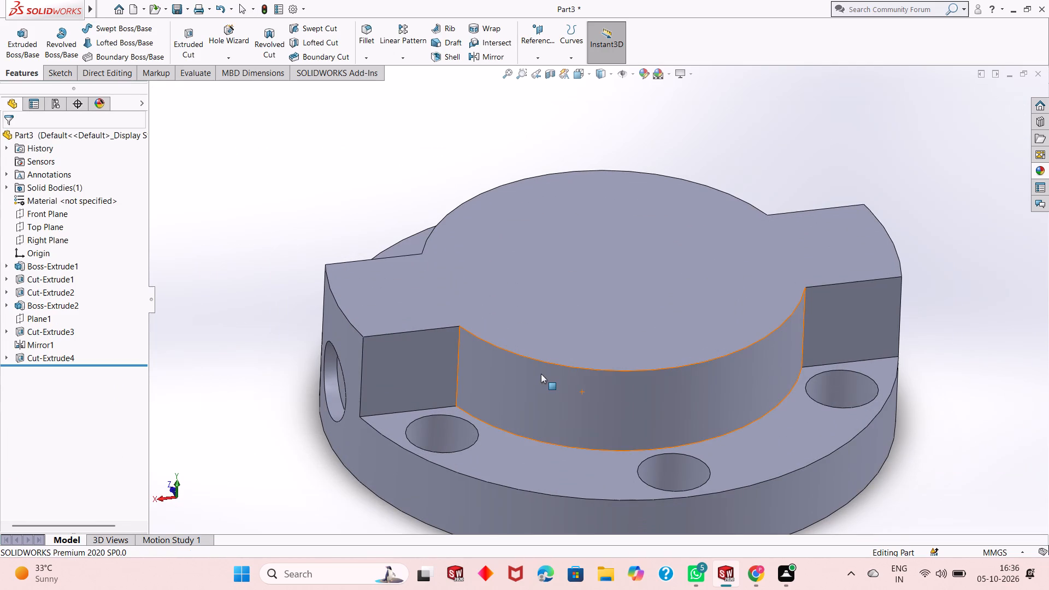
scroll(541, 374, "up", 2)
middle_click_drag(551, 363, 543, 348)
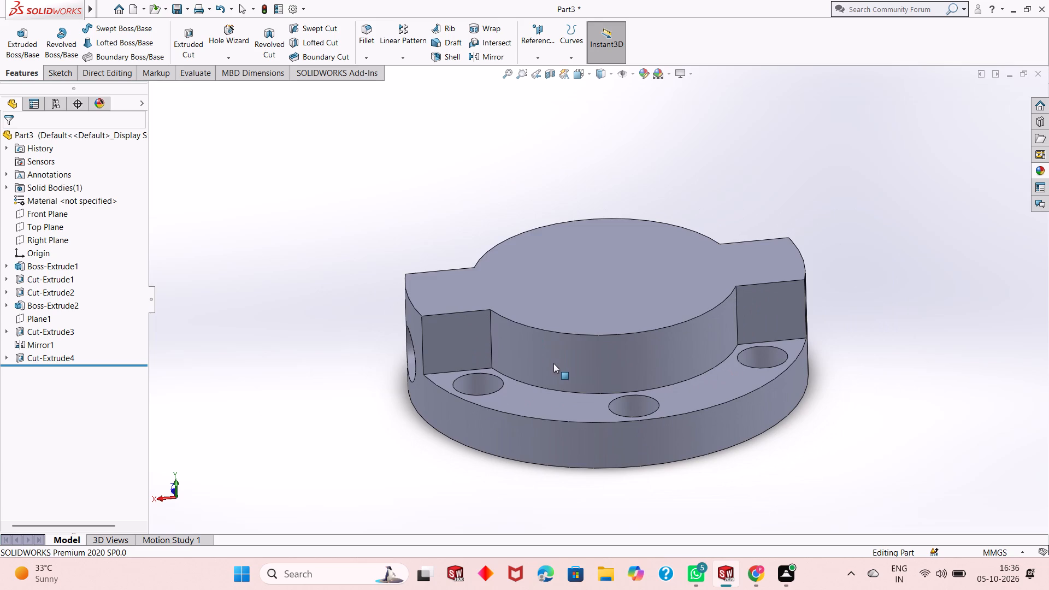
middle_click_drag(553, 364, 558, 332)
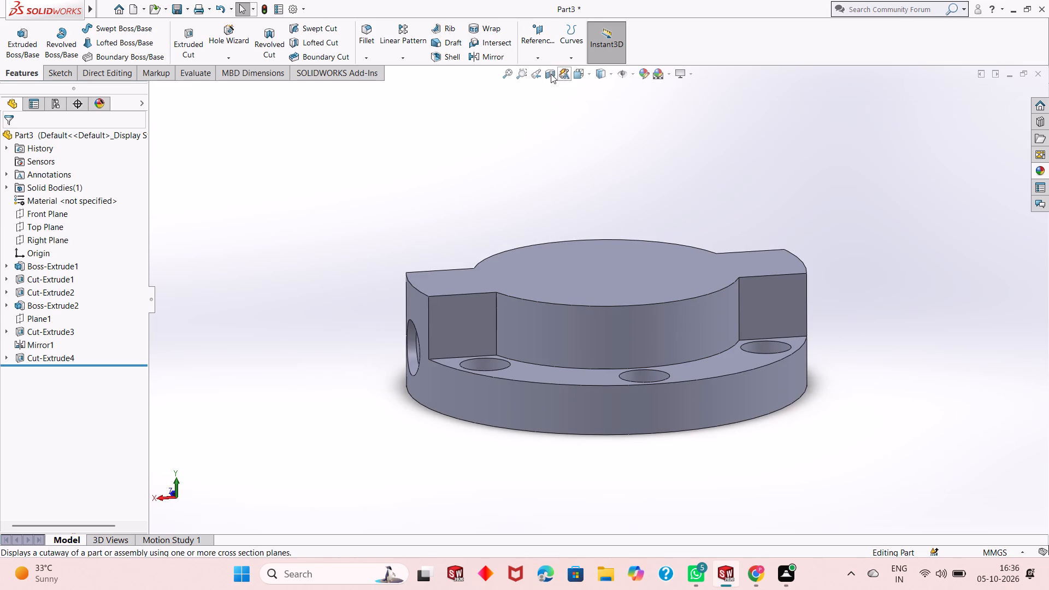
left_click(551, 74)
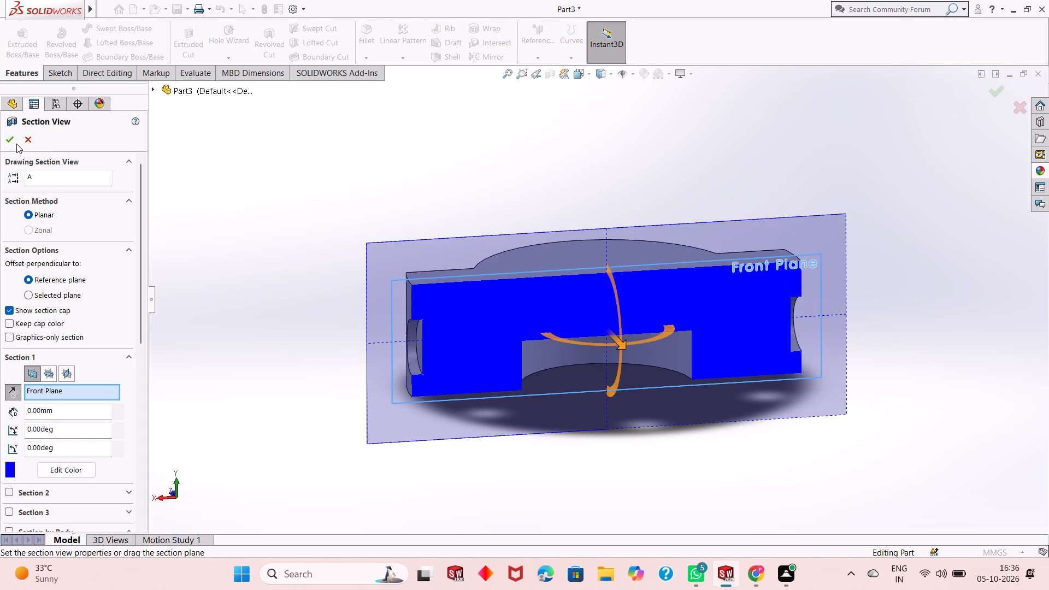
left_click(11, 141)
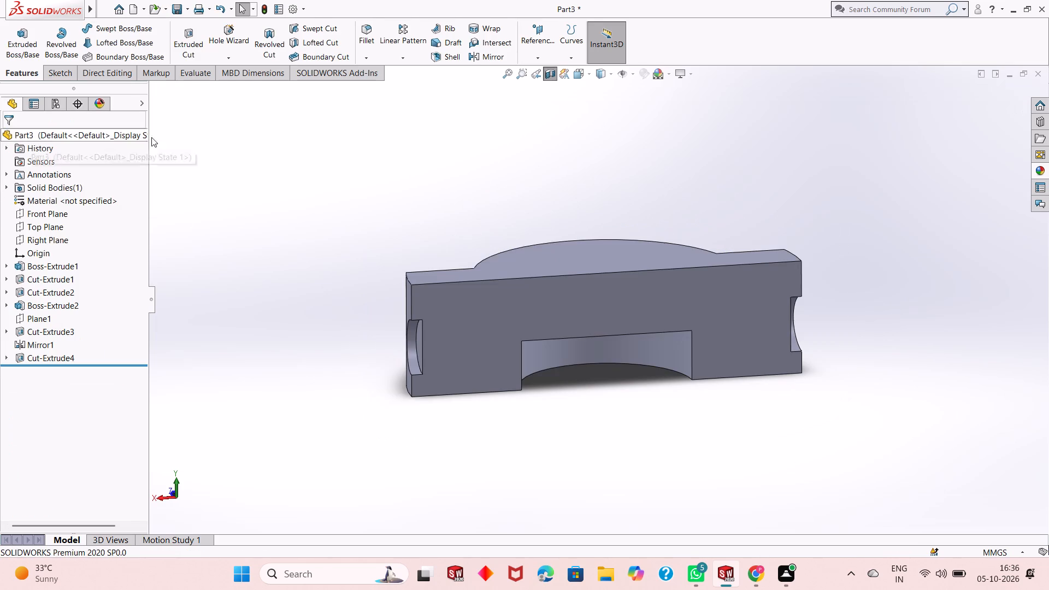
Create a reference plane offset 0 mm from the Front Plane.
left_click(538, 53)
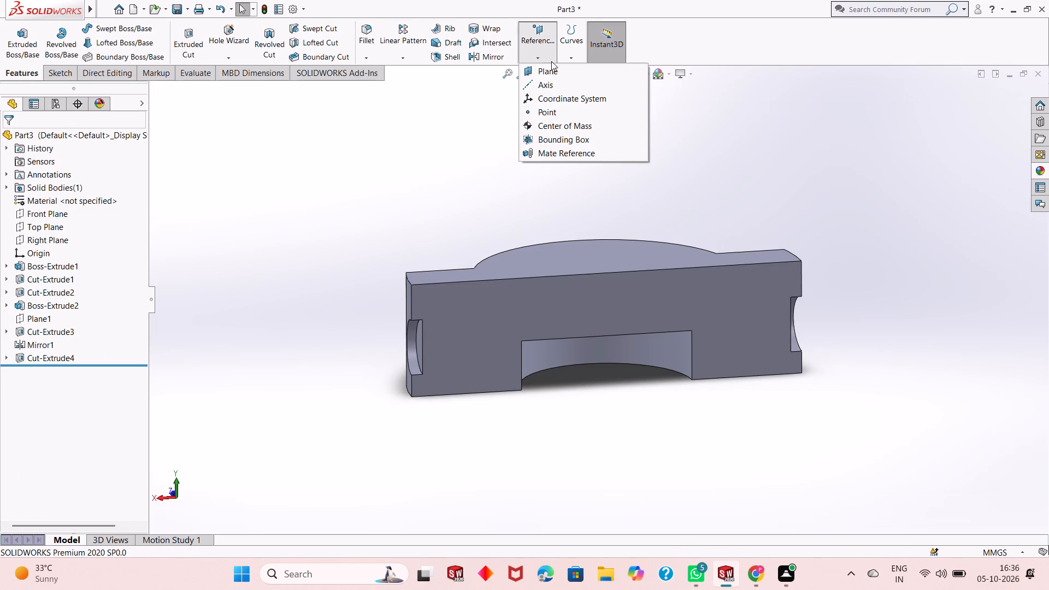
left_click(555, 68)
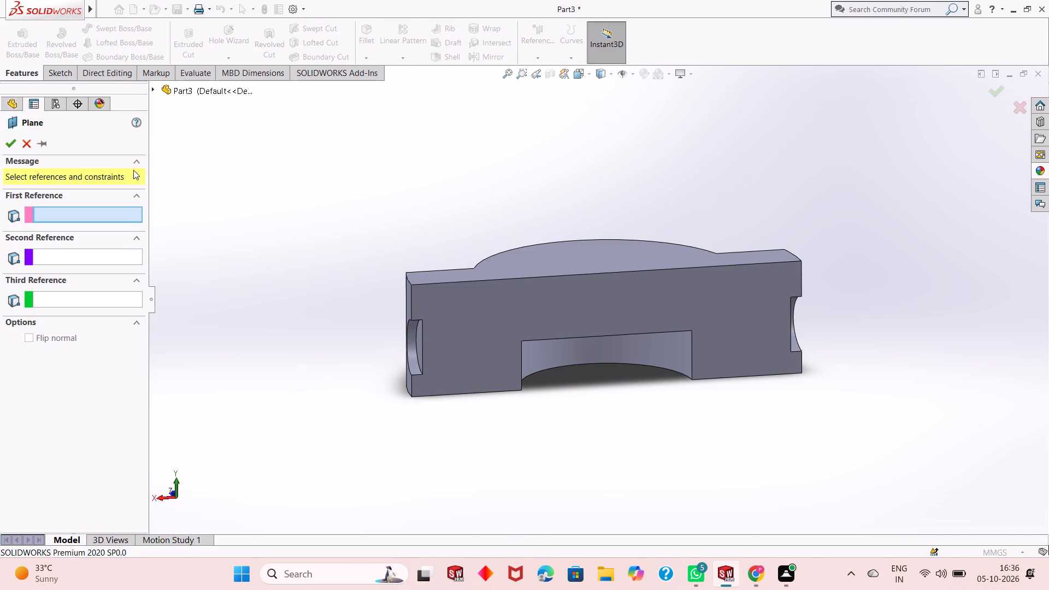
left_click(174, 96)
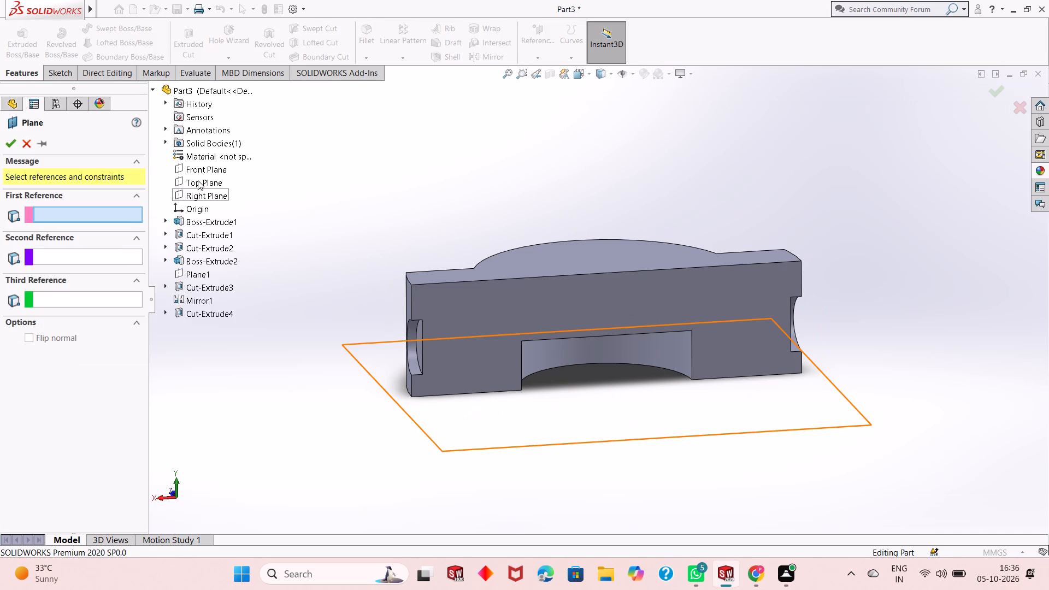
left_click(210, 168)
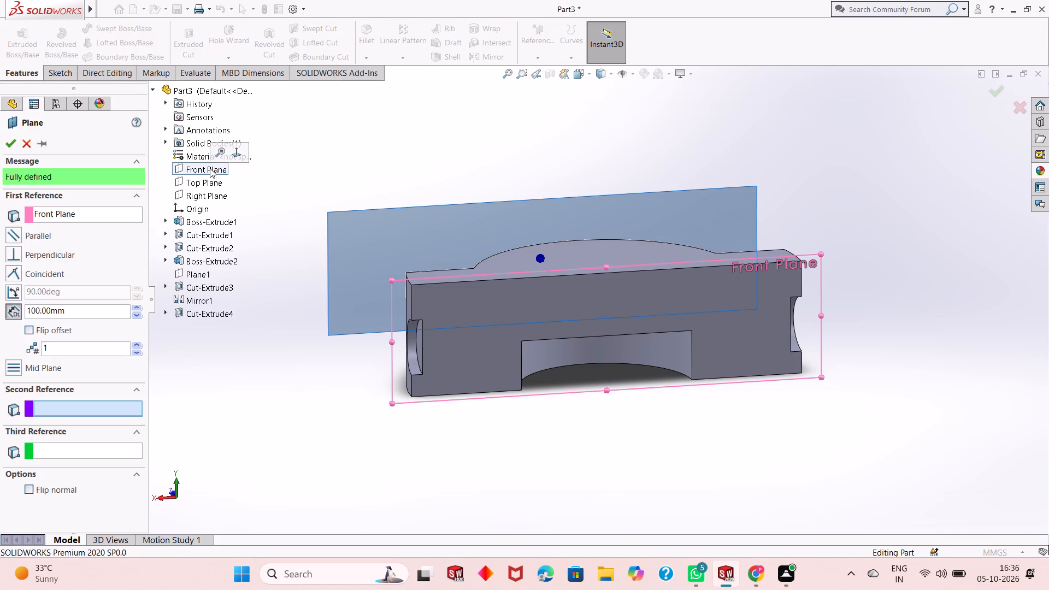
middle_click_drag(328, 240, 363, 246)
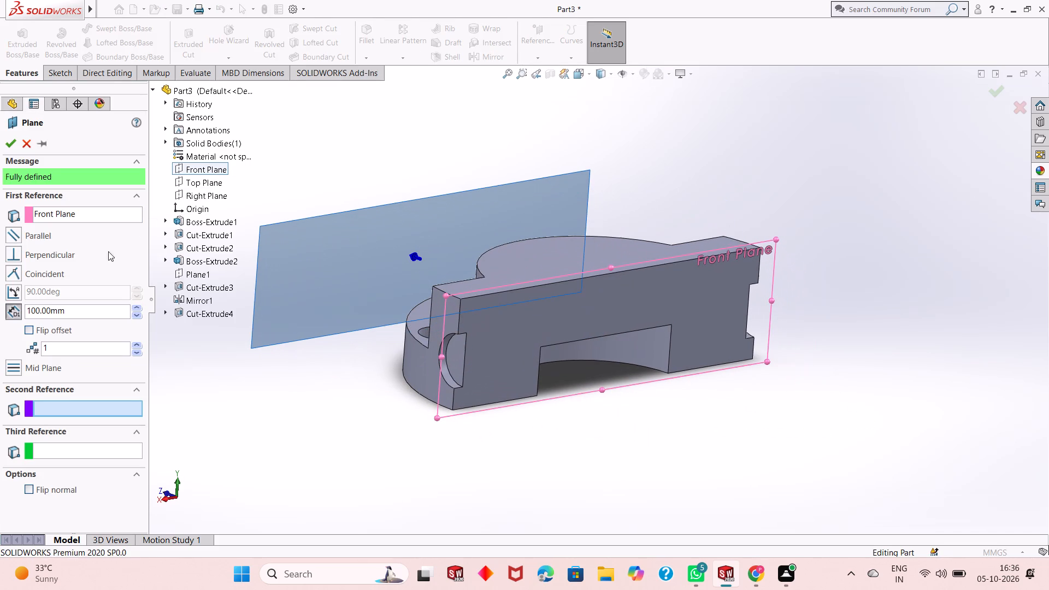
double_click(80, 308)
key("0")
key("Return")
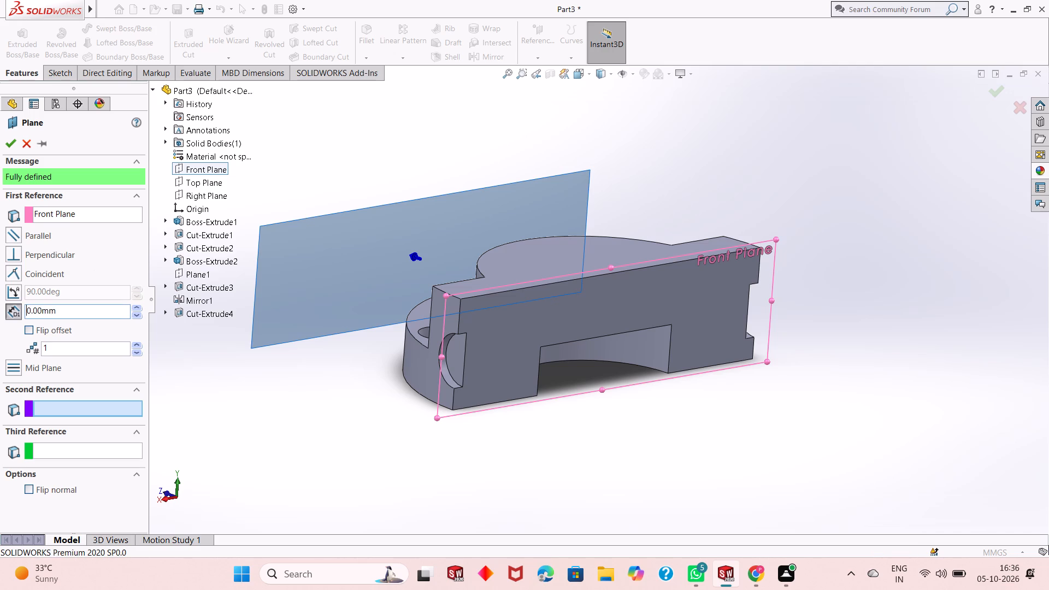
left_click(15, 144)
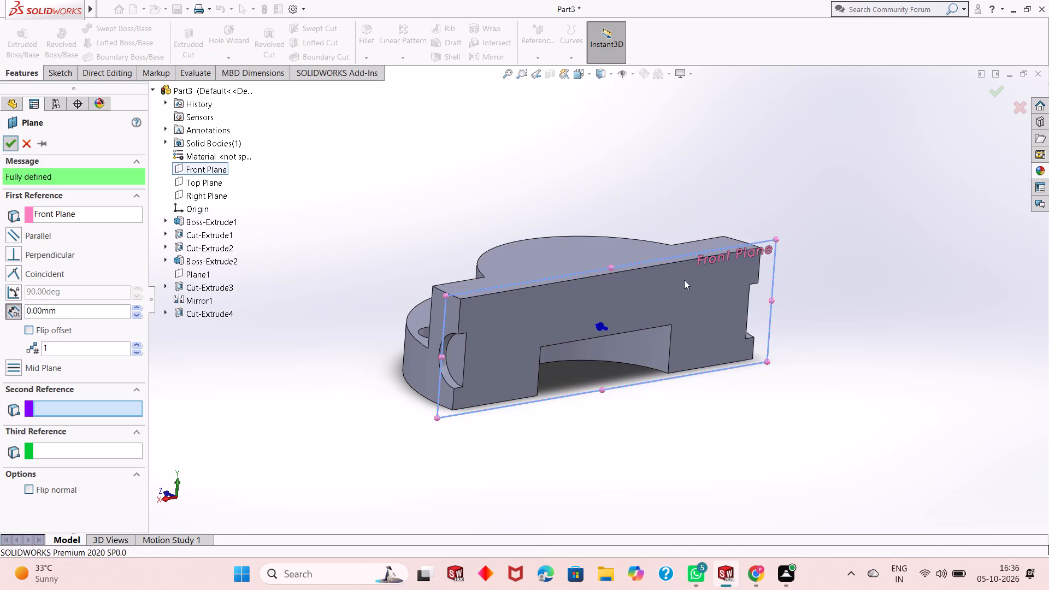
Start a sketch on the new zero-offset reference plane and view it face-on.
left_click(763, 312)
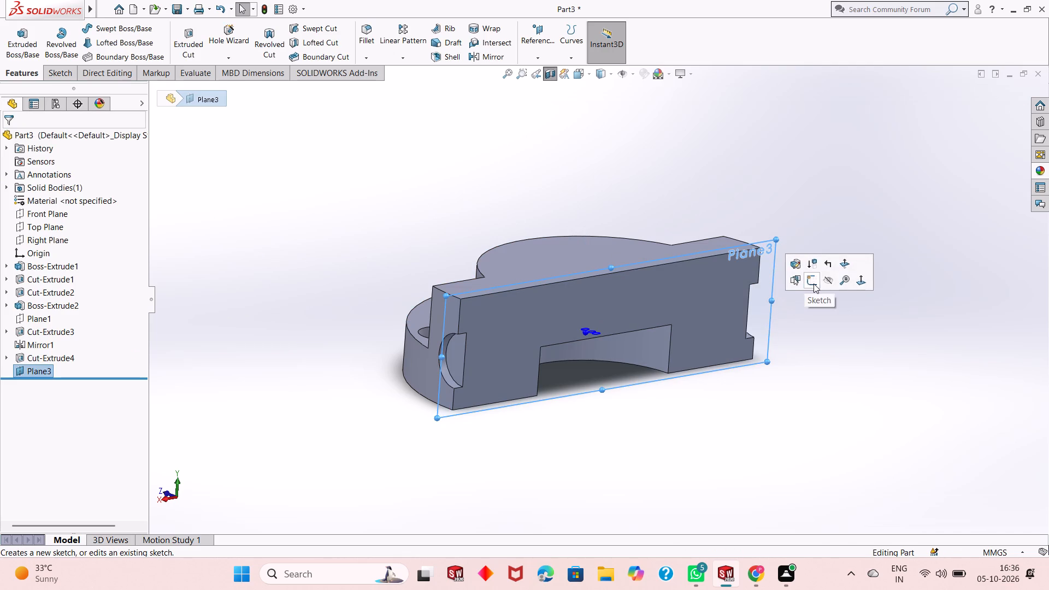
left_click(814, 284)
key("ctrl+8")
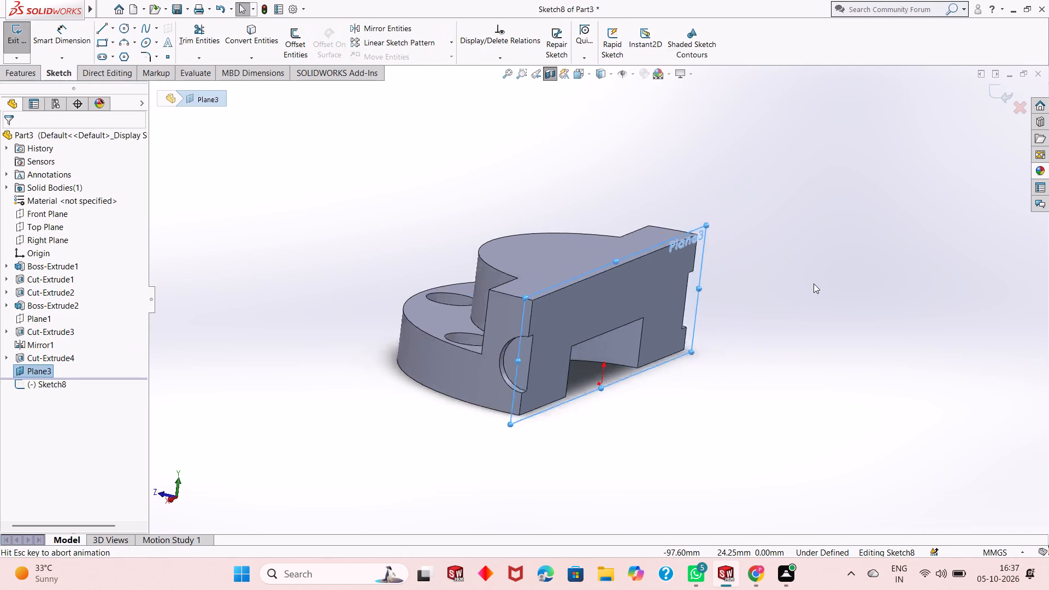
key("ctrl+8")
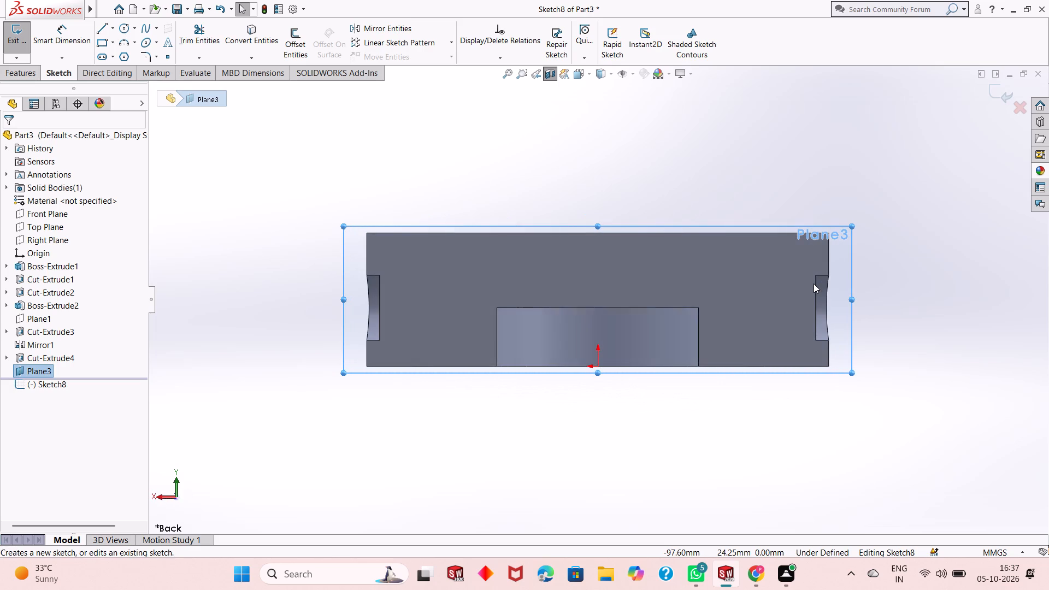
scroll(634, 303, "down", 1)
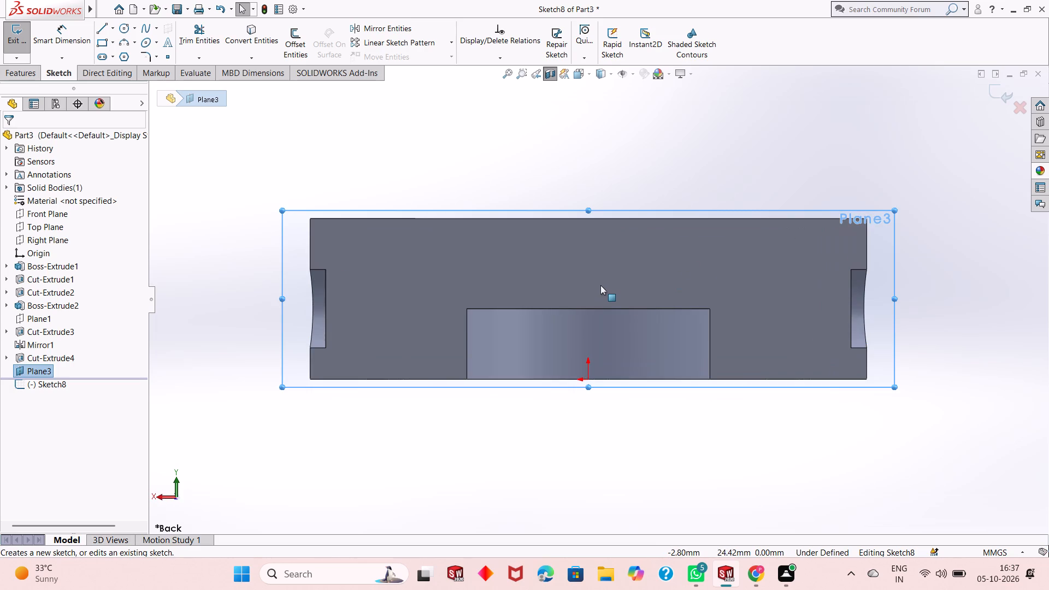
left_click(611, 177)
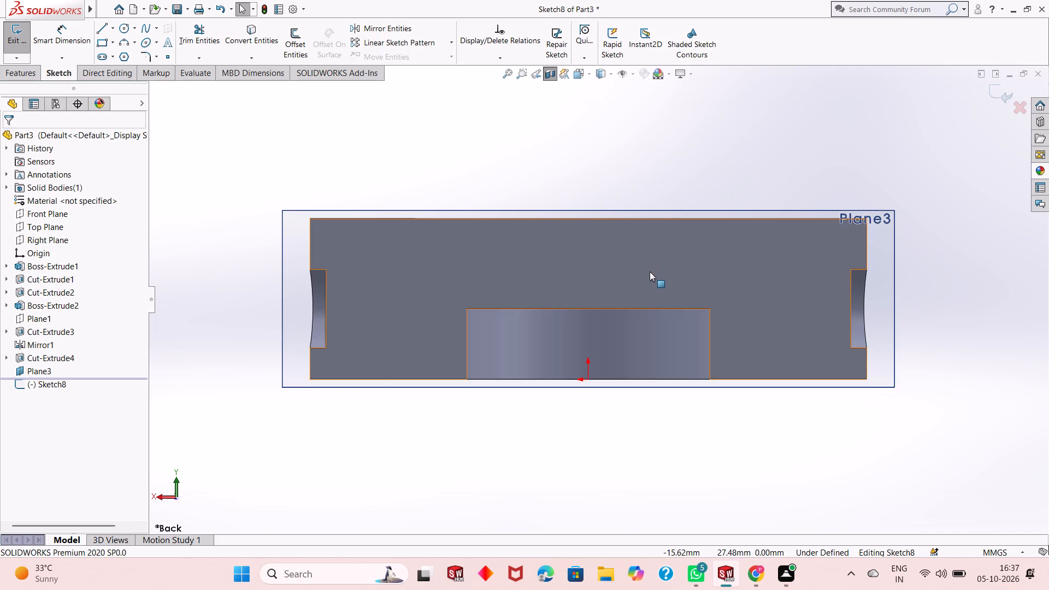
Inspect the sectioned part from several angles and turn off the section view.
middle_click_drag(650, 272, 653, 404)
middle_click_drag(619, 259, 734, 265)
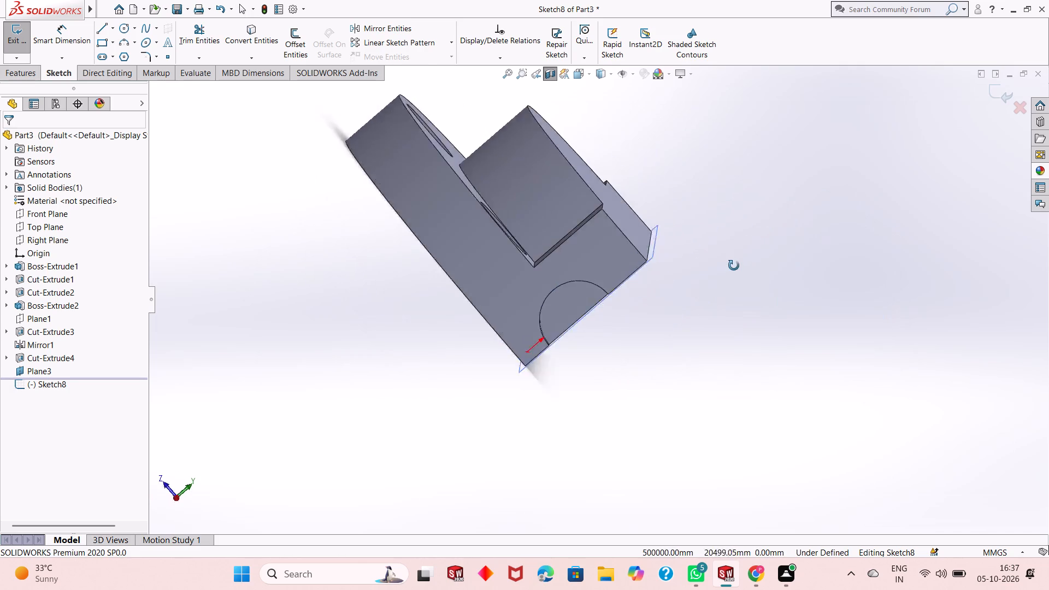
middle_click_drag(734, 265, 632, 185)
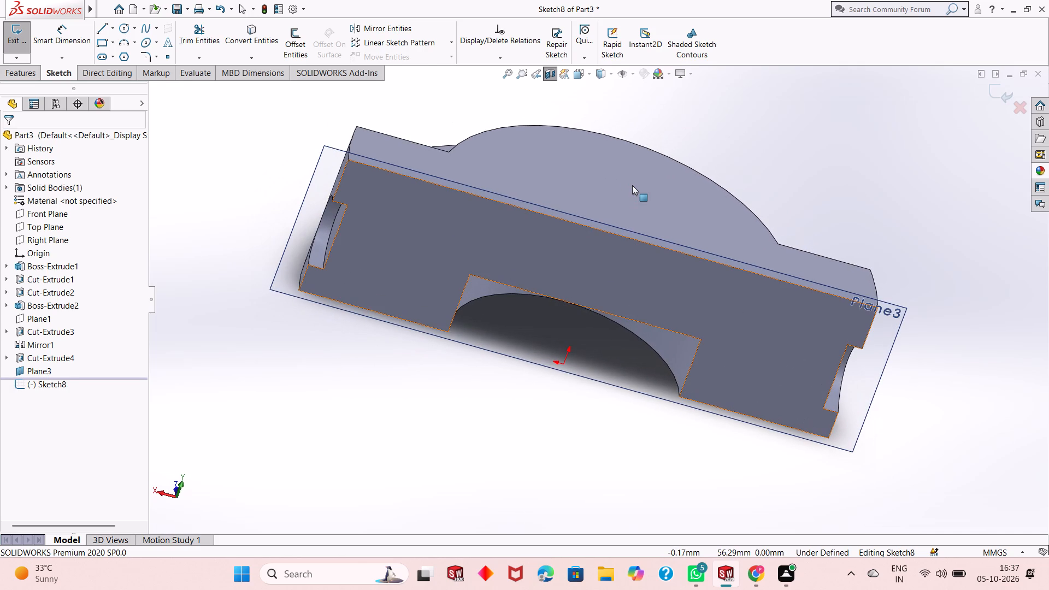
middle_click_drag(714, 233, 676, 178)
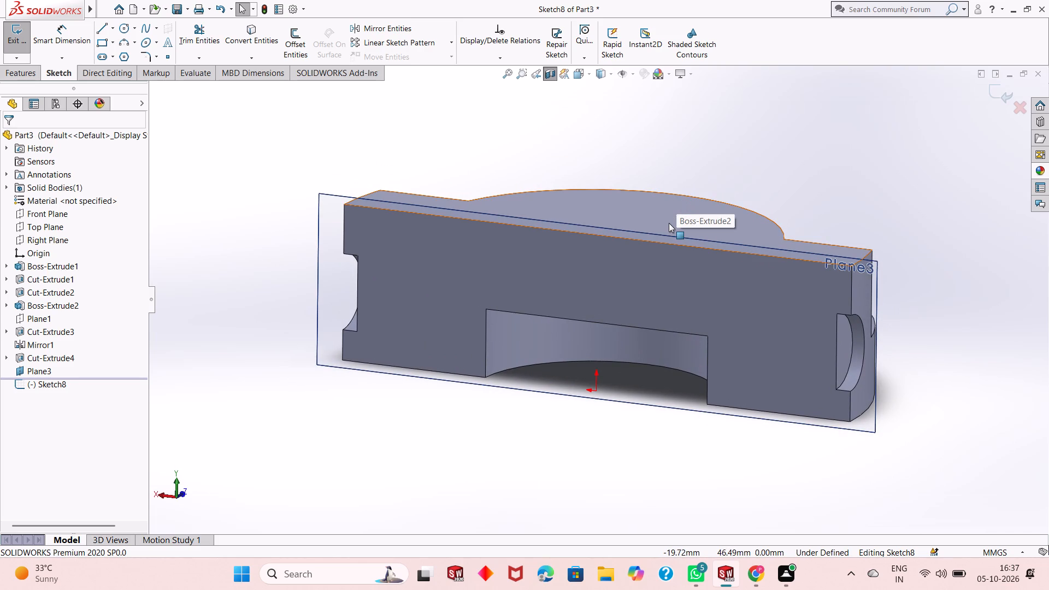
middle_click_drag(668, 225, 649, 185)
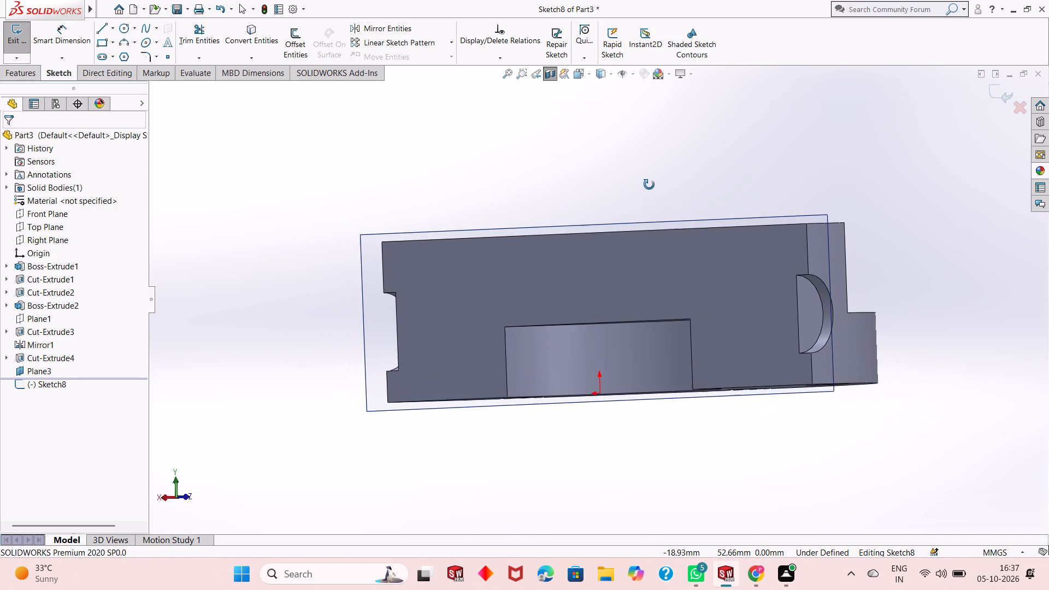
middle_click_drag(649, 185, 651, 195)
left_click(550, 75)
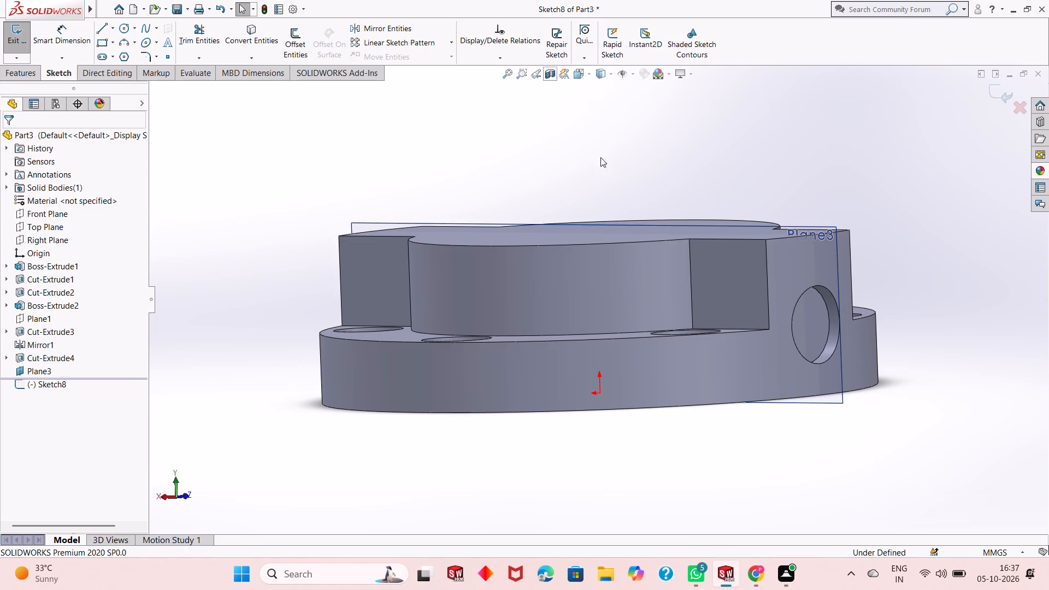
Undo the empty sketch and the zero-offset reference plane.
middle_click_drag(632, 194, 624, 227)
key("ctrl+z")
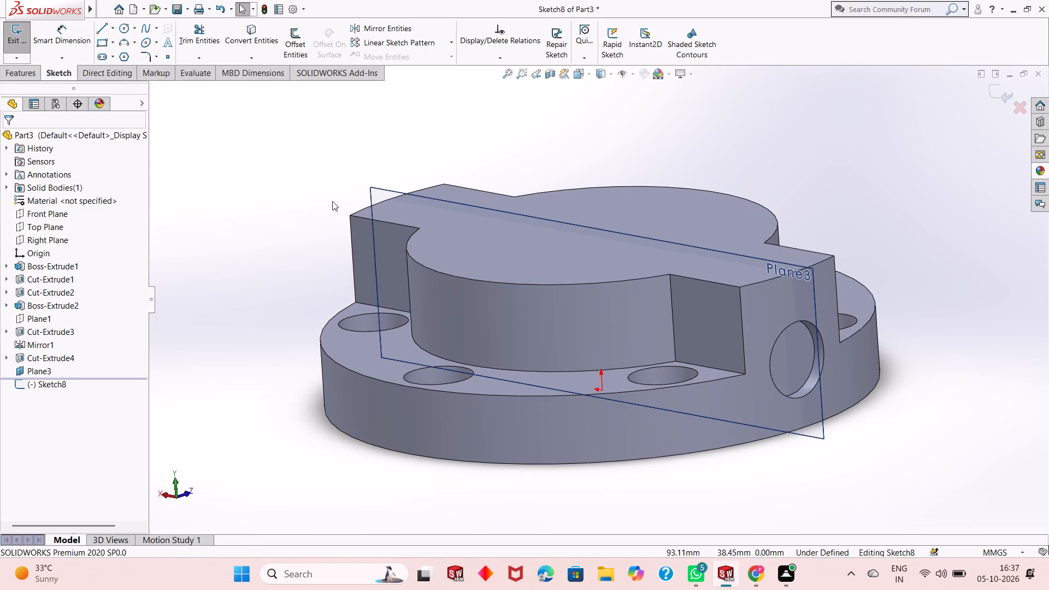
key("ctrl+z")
Start a sketch on the boss's top face and draw a circle about 48 mm in diameter centred on the origin.
left_click(636, 259)
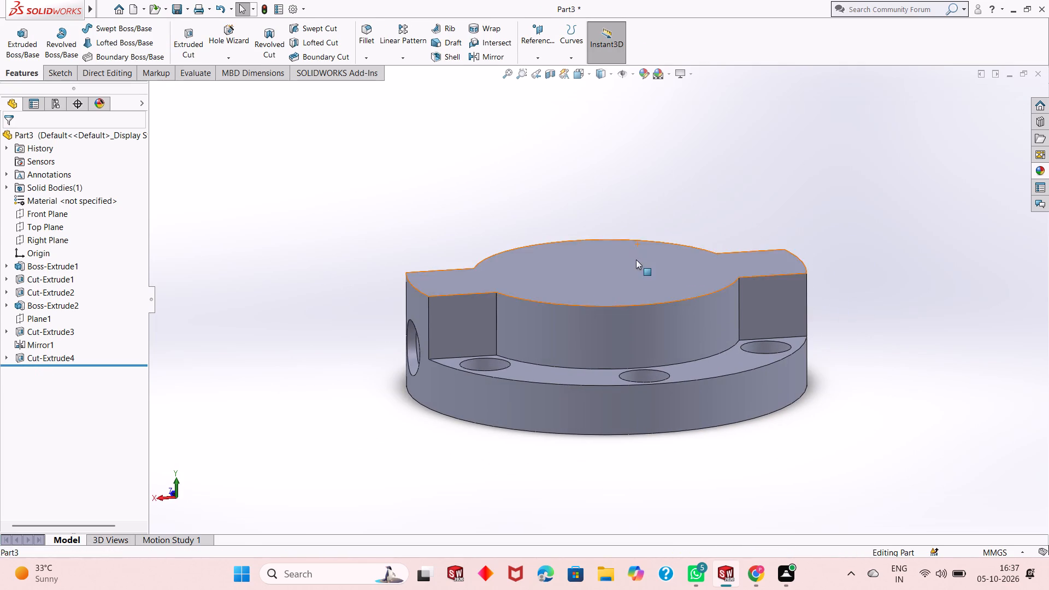
left_click(691, 232)
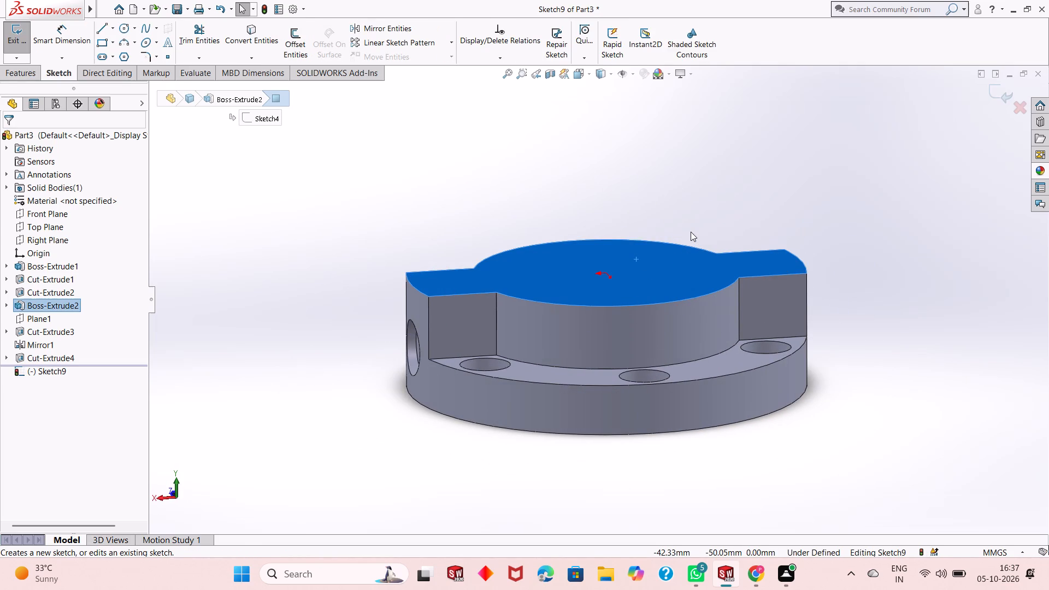
key("ctrl+8")
key("Escape")
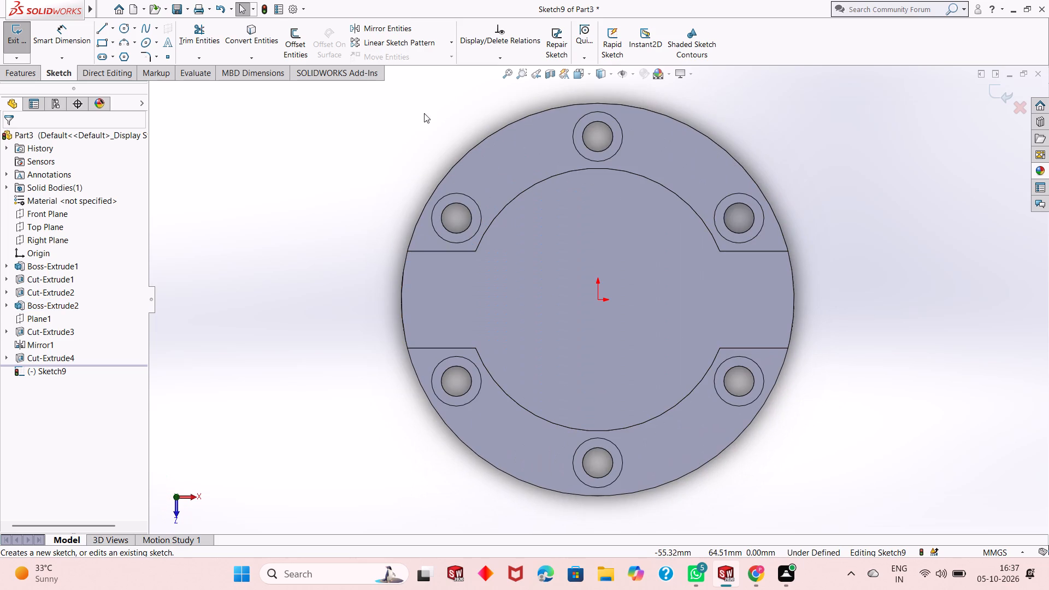
left_click(121, 27)
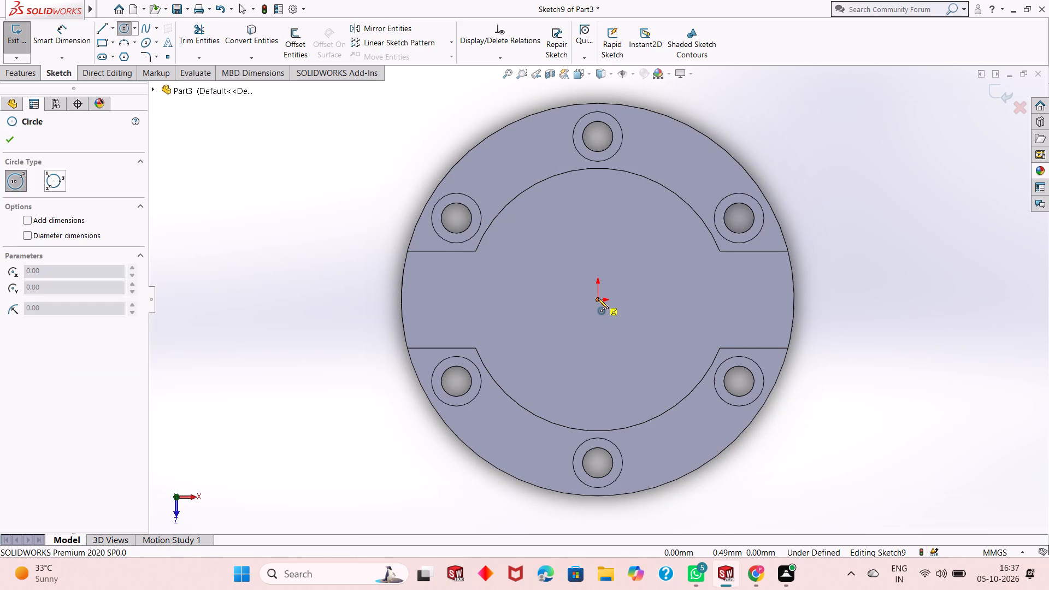
left_click(598, 298)
left_click(619, 237)
key("Escape")
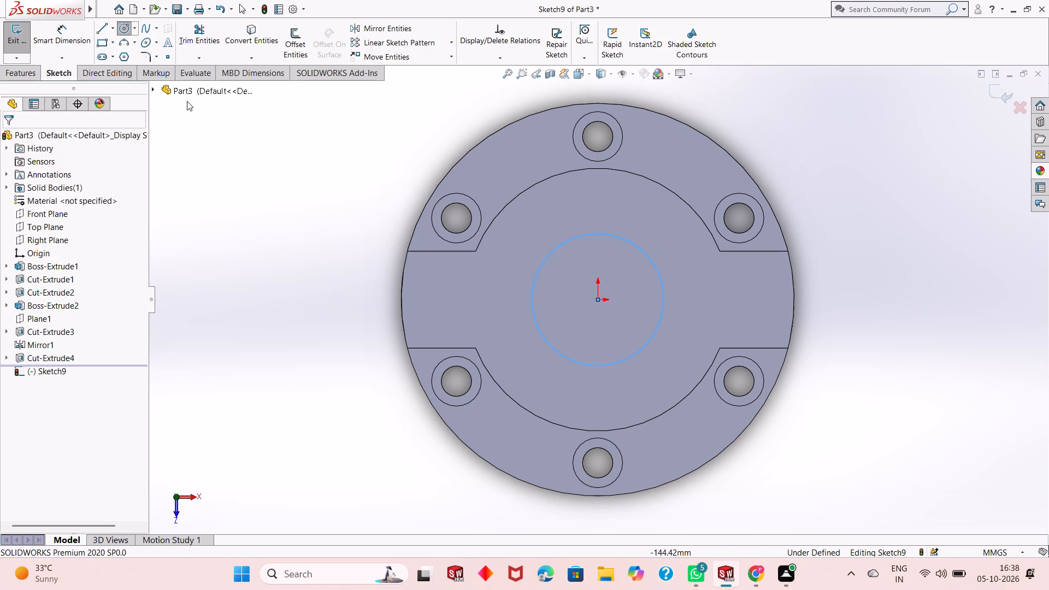
Dimension the centred circle on the boss's top face to a 30 mm diameter.
left_click(78, 45)
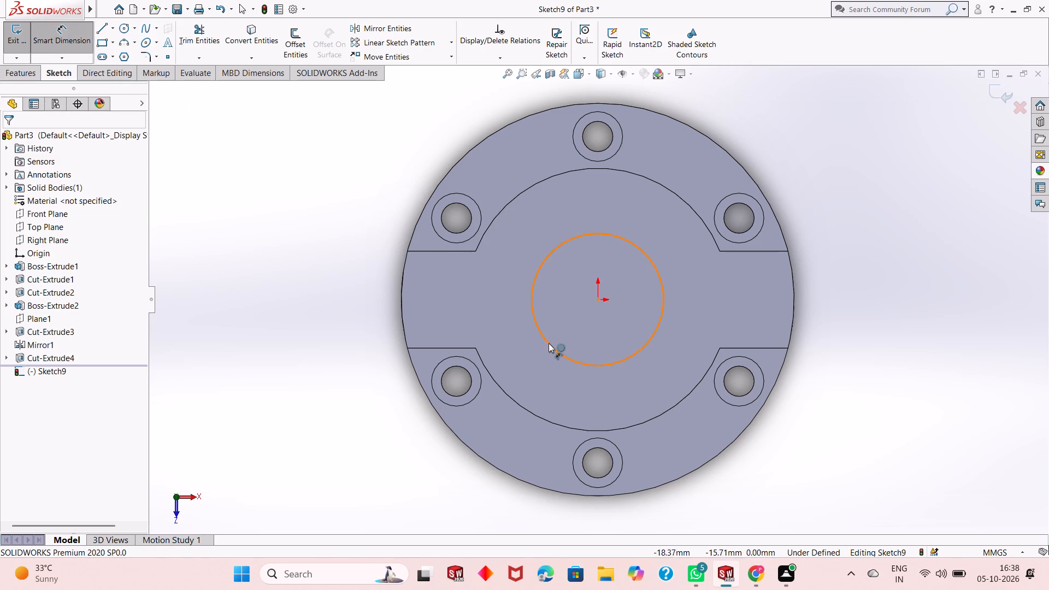
left_click(552, 345)
left_click(265, 435)
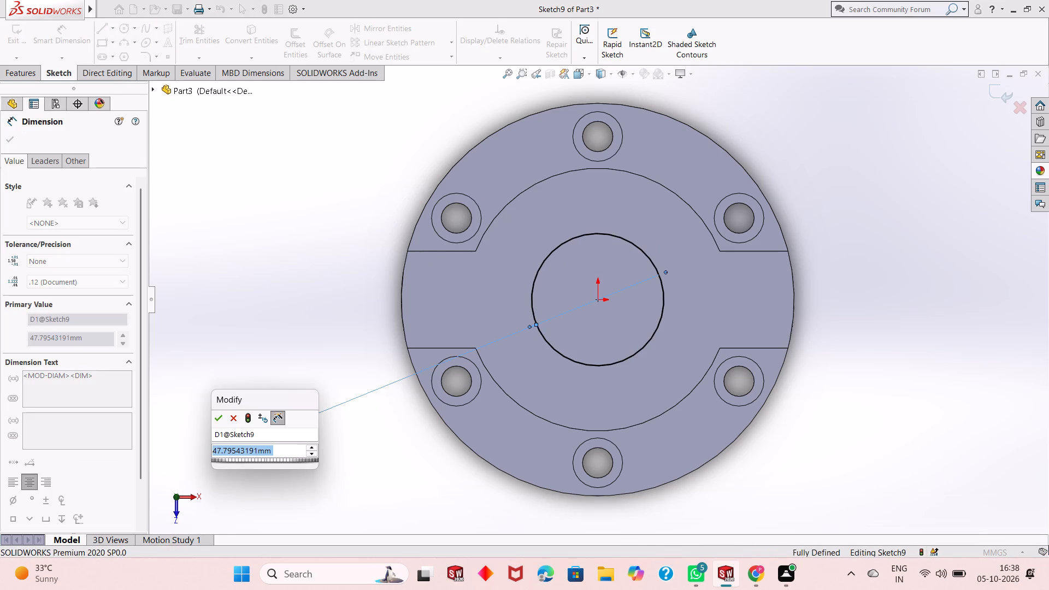
type("30")
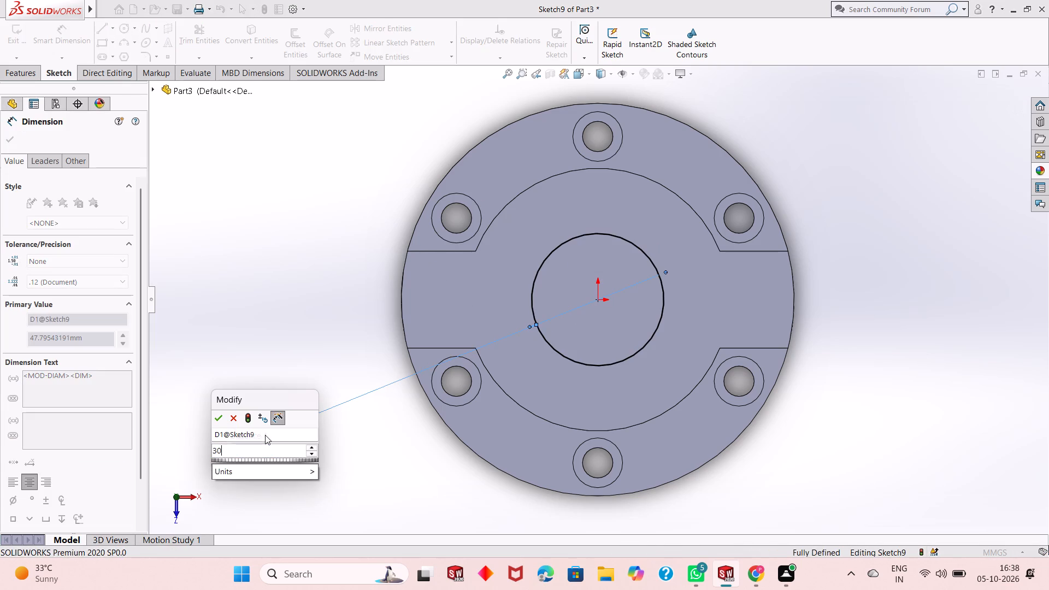
key("Return")
right_click(279, 299)
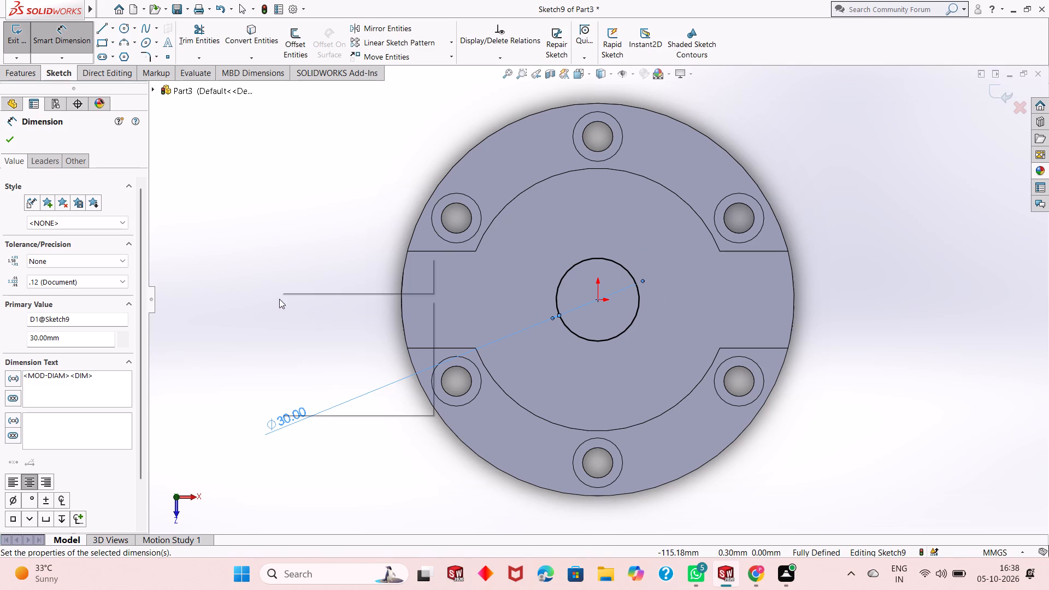
left_click(314, 331)
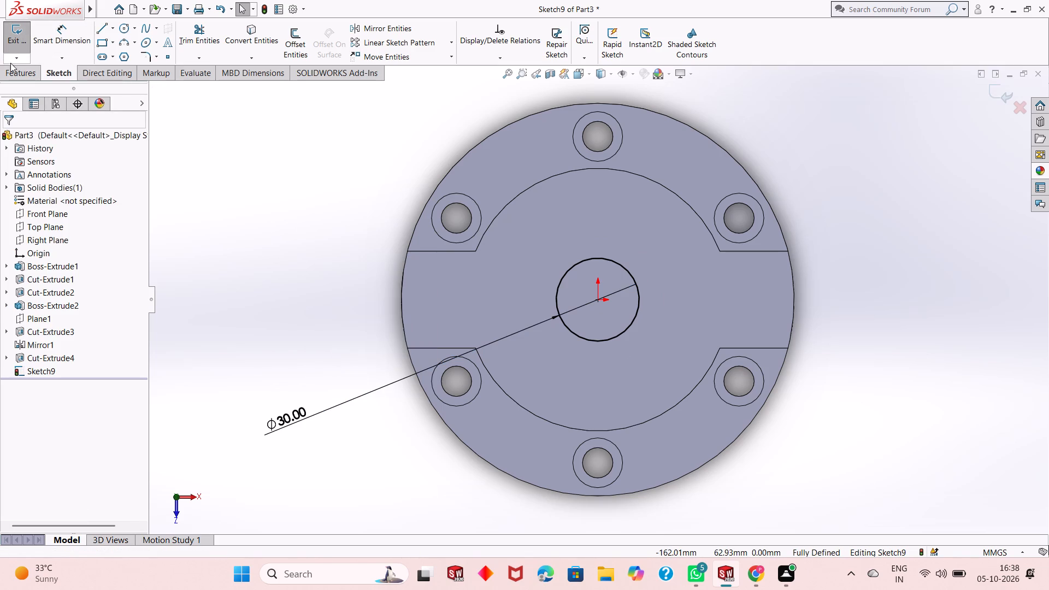
Cut-extrude the 30 mm circle to a blind depth of 9 mm into the boss's top face.
left_click(17, 64)
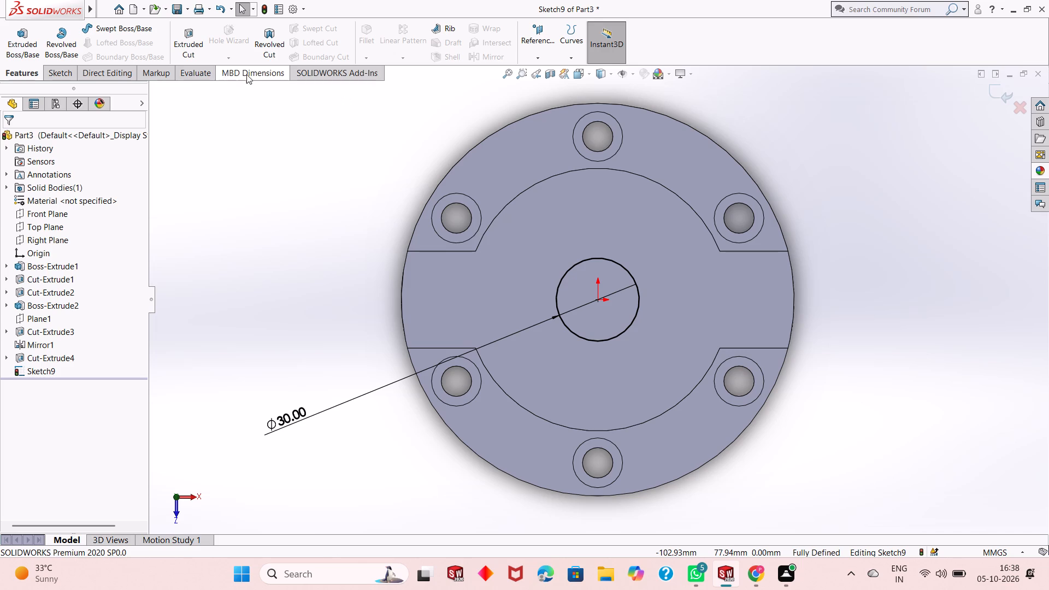
left_click(196, 31)
middle_click_drag(570, 324, 597, 204)
middle_click_drag(708, 337, 699, 275)
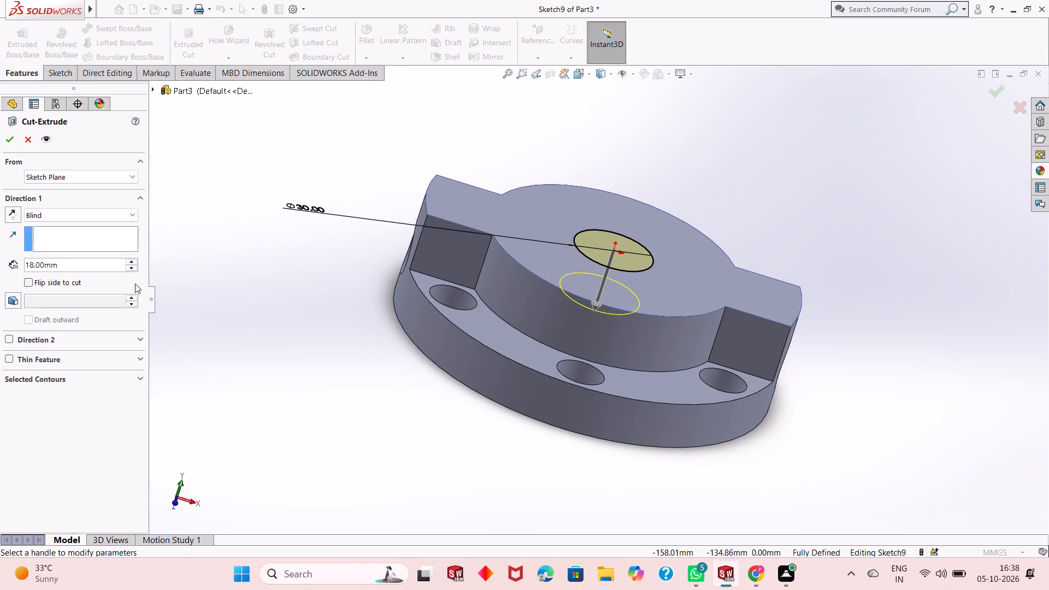
double_click(65, 263)
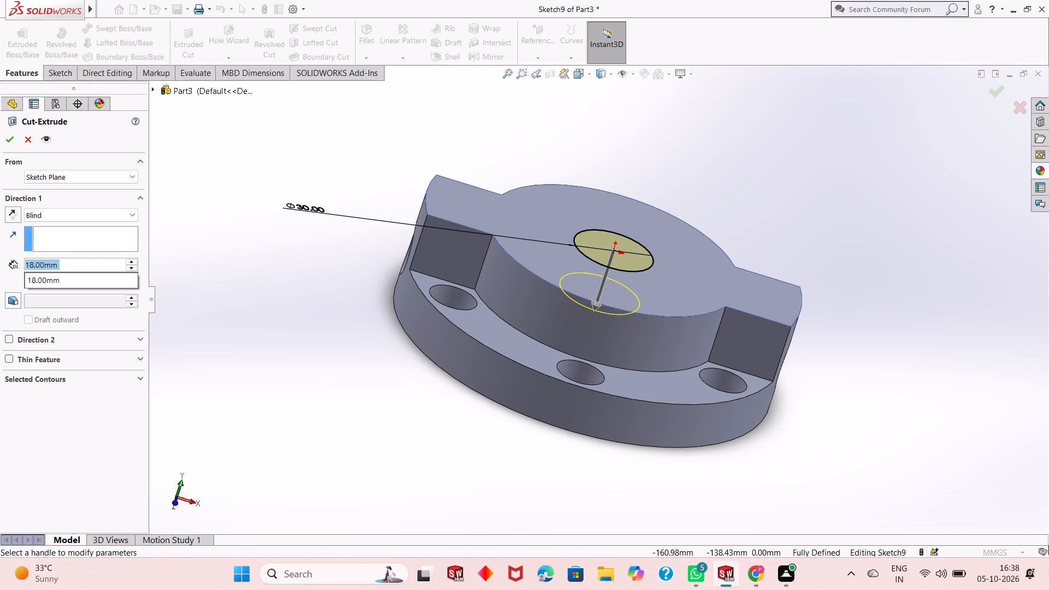
key("9")
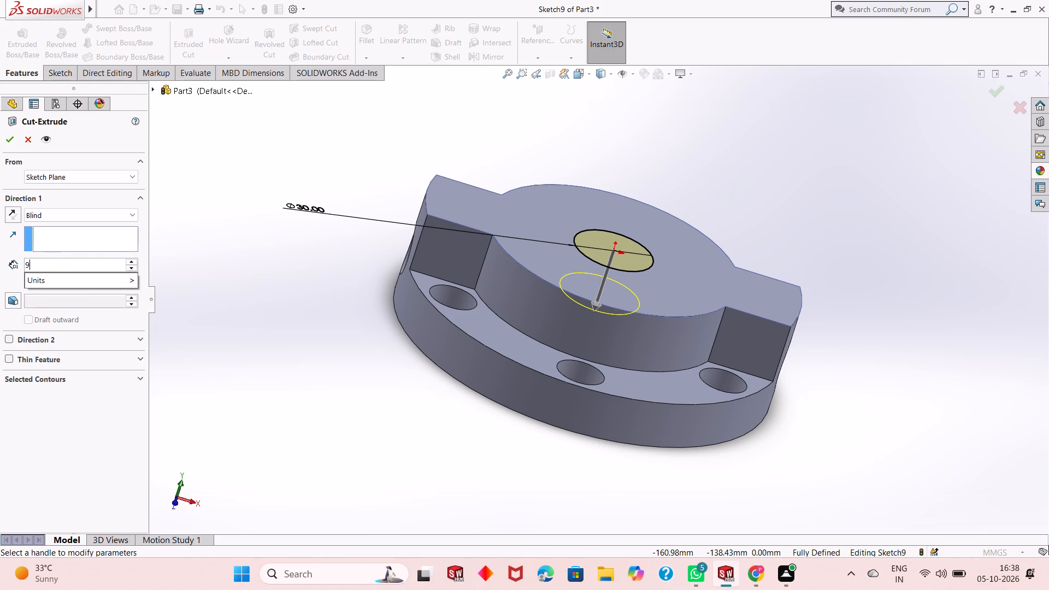
key("Return")
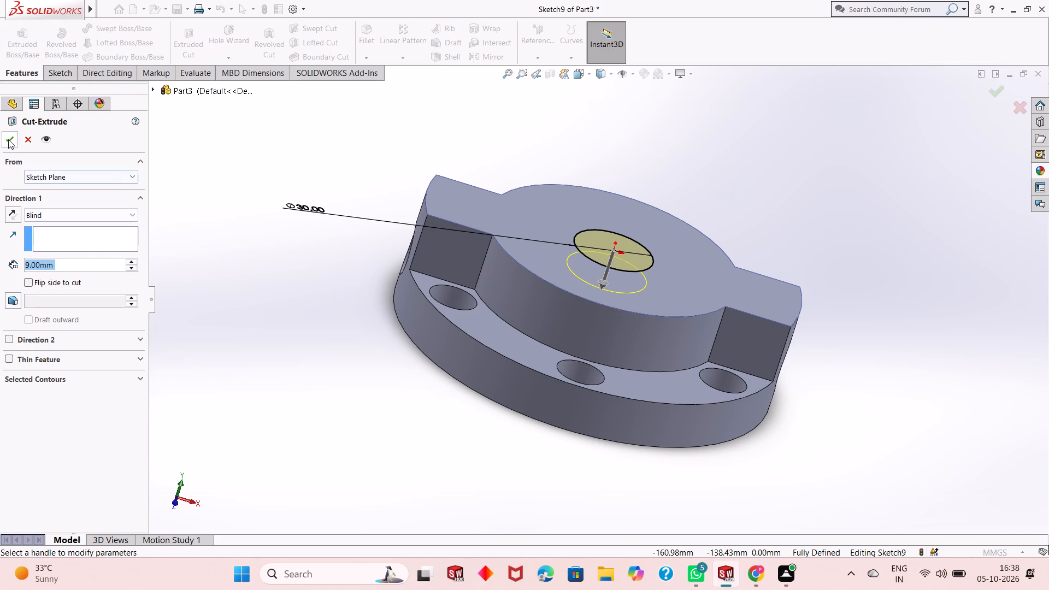
left_click(8, 139)
Apply a section view of the part through the Front Plane.
scroll(618, 334, "up", 1)
middle_click_drag(726, 278, 646, 239)
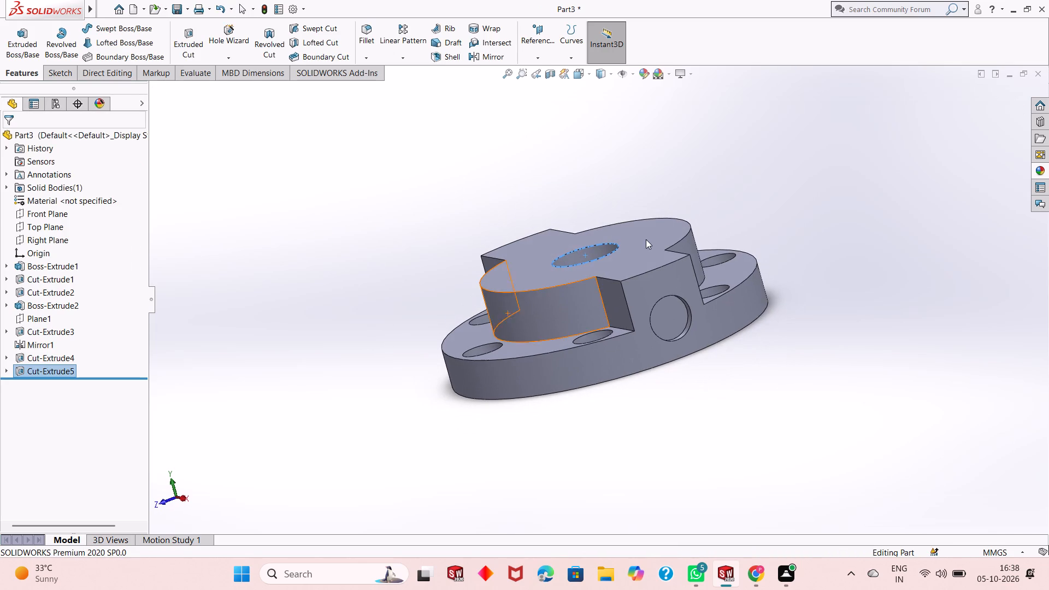
key("Escape")
left_click(549, 79)
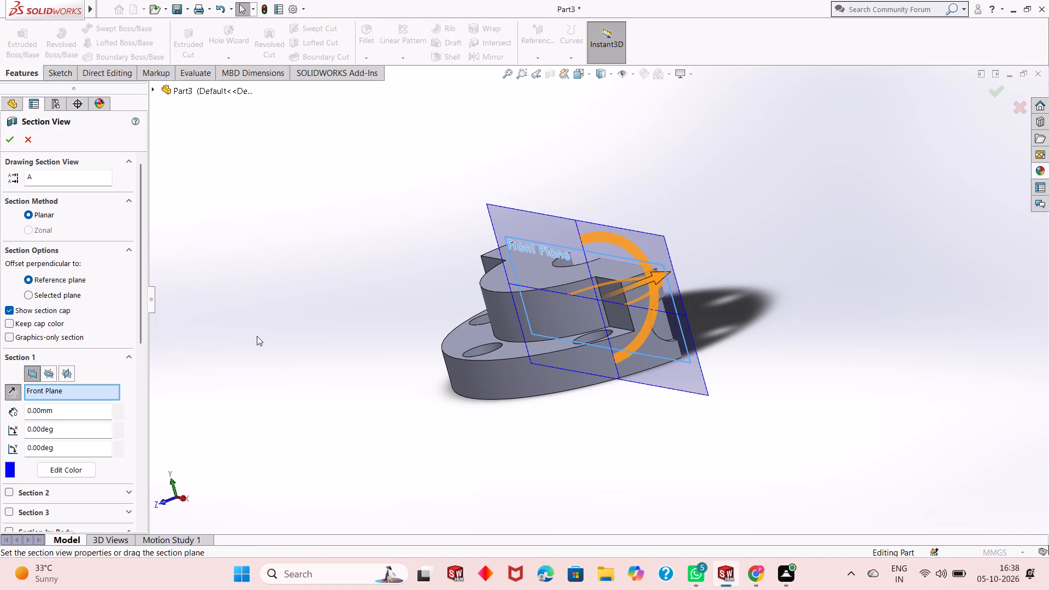
middle_click_drag(391, 337, 358, 375)
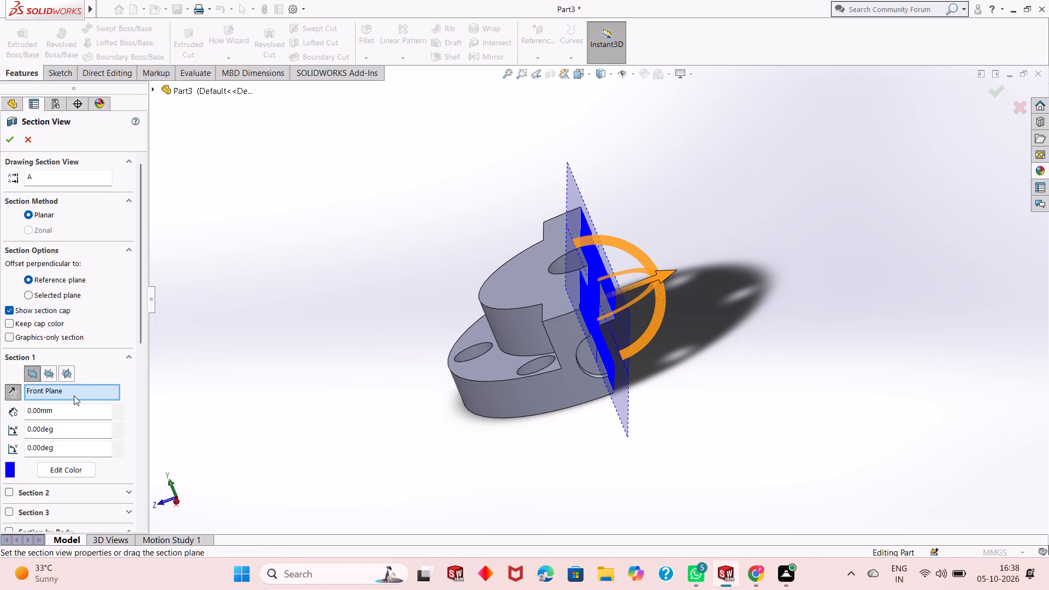
left_click(13, 138)
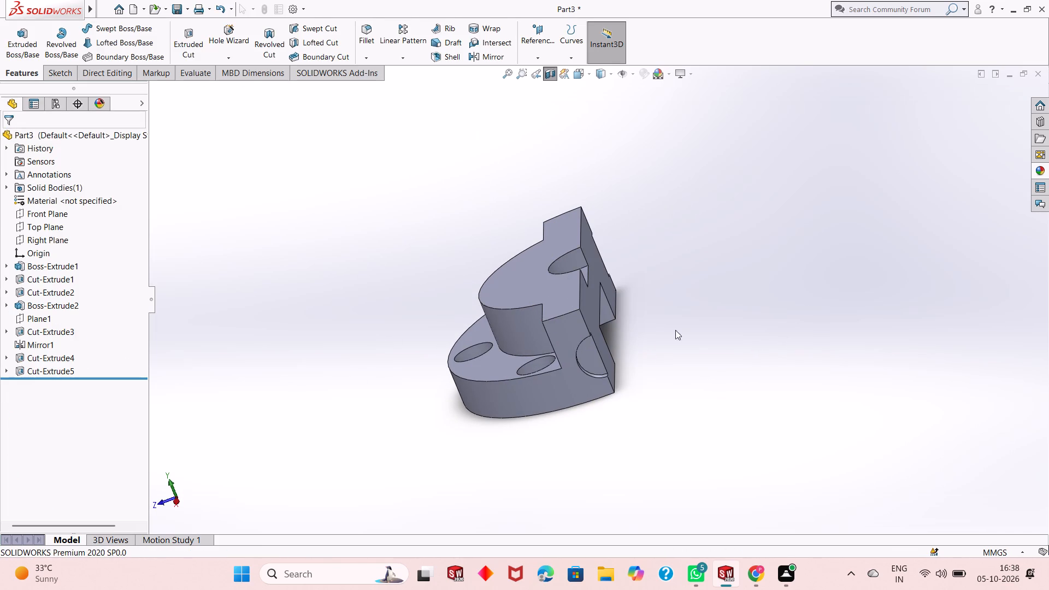
Create a reference plane offset 0 mm from the Front Plane.
left_click(549, 61)
left_click(549, 67)
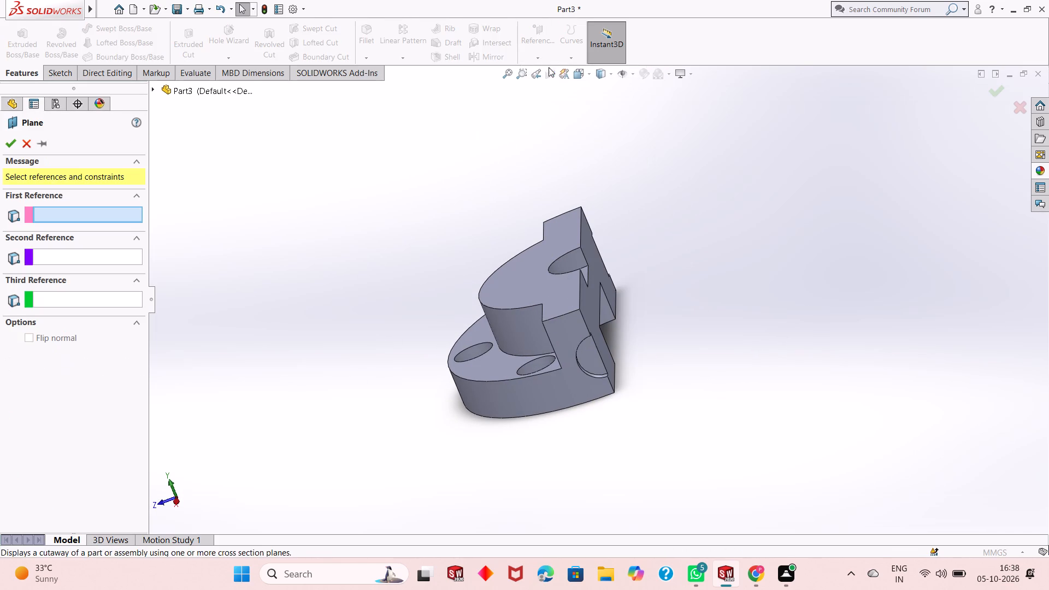
left_click(185, 90)
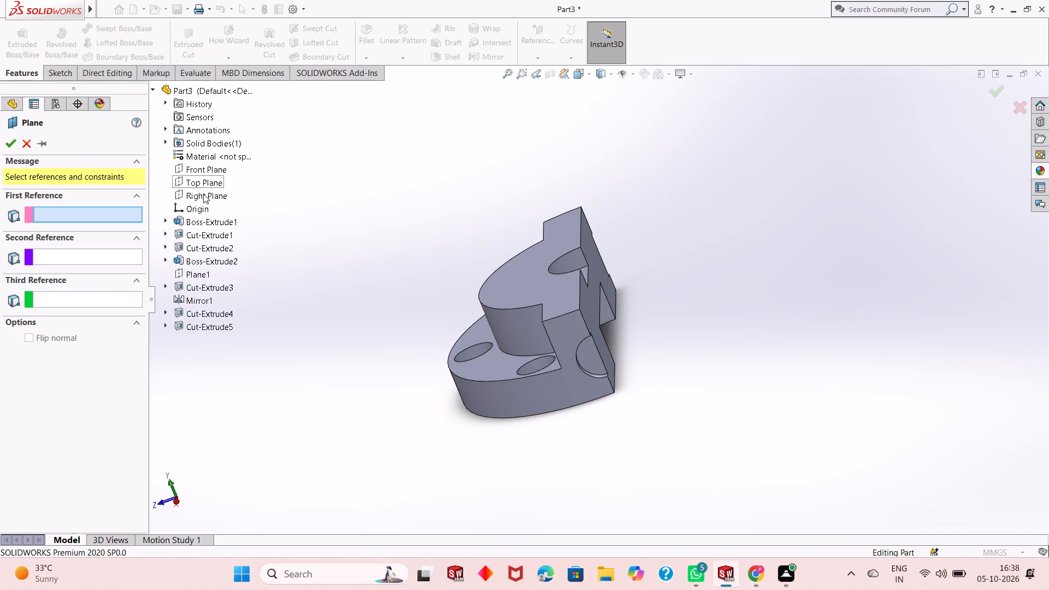
left_click(211, 167)
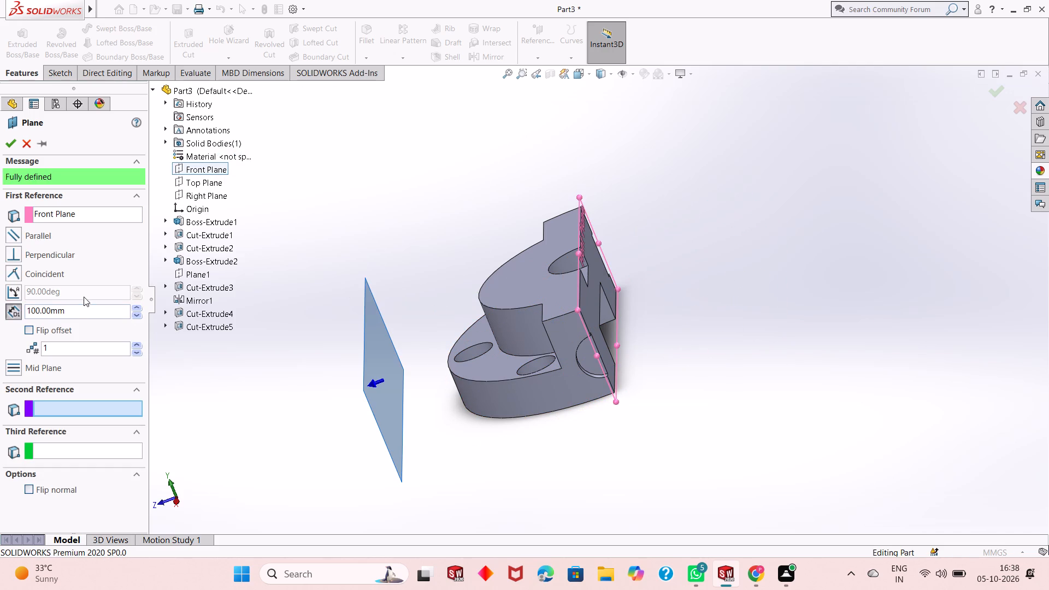
double_click(74, 304)
left_click(74, 304)
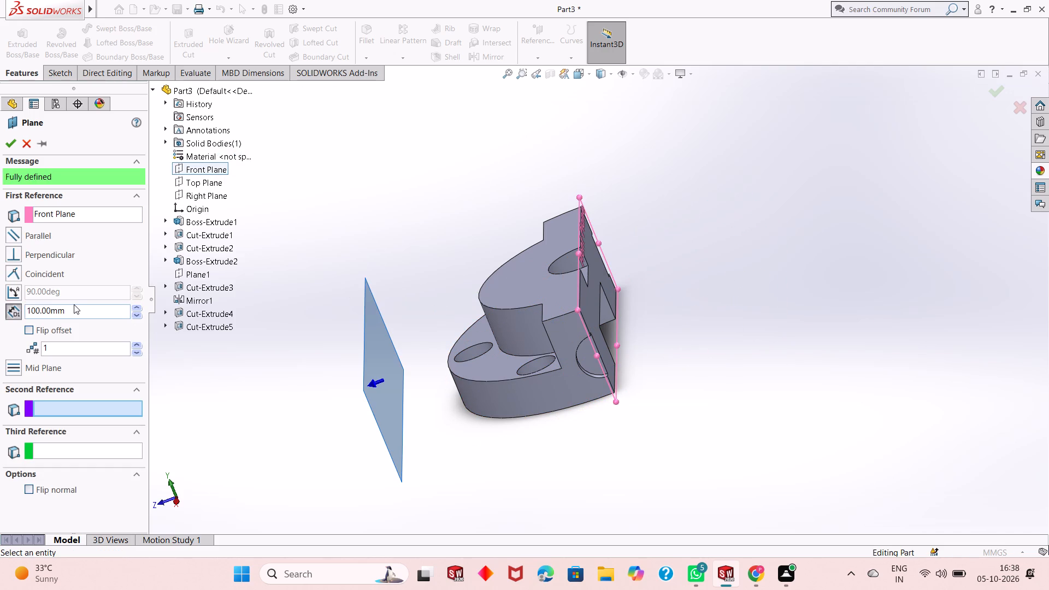
key("0")
key("Return")
left_click(9, 144)
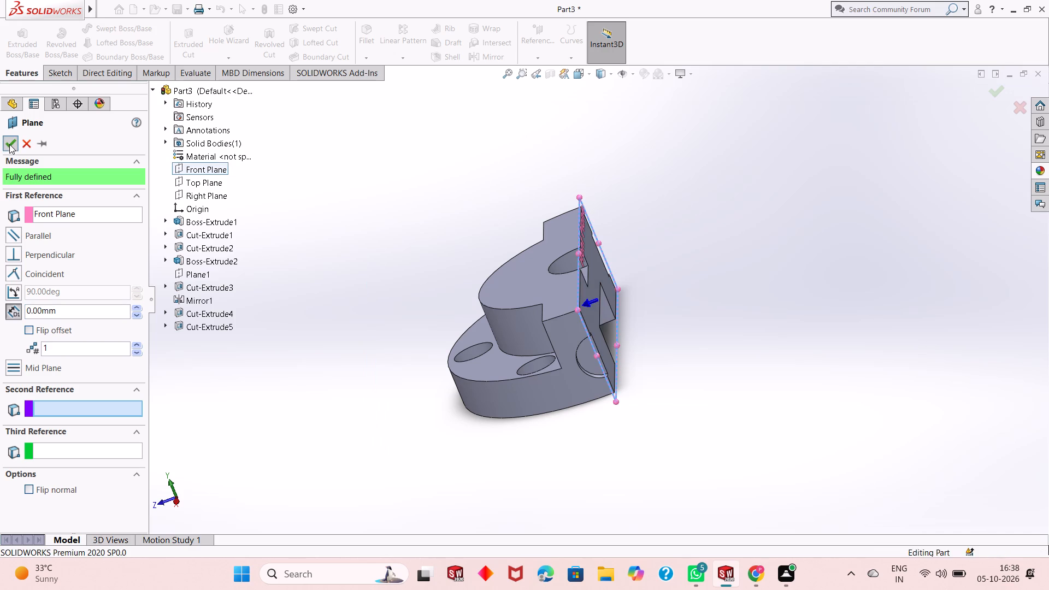
Start a sketch on the new zero-offset plane and view the cut section face-on.
middle_click_drag(470, 298, 369, 274)
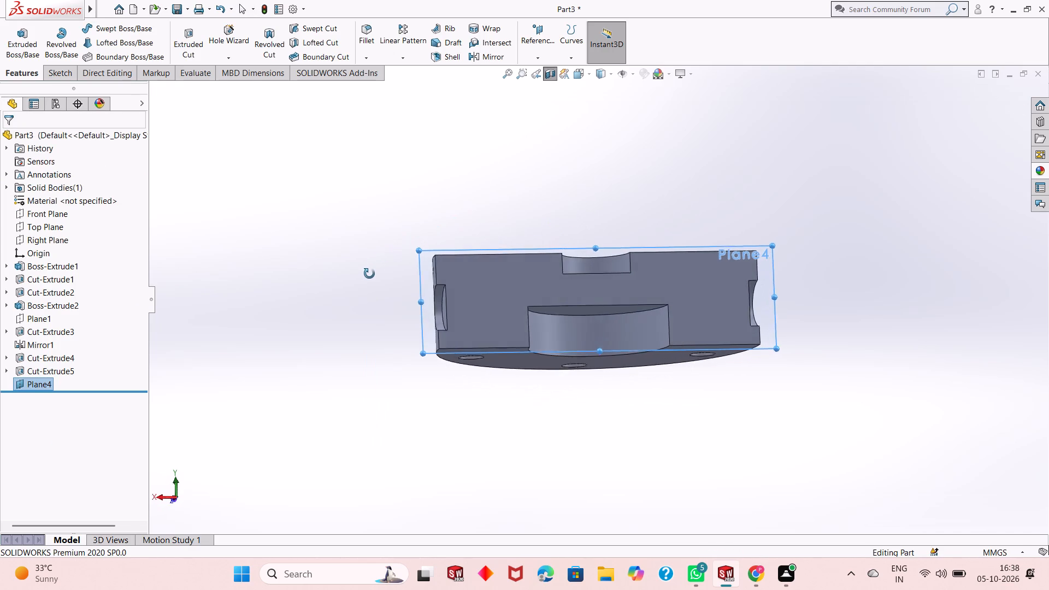
middle_click_drag(369, 274, 368, 275)
left_click(775, 299)
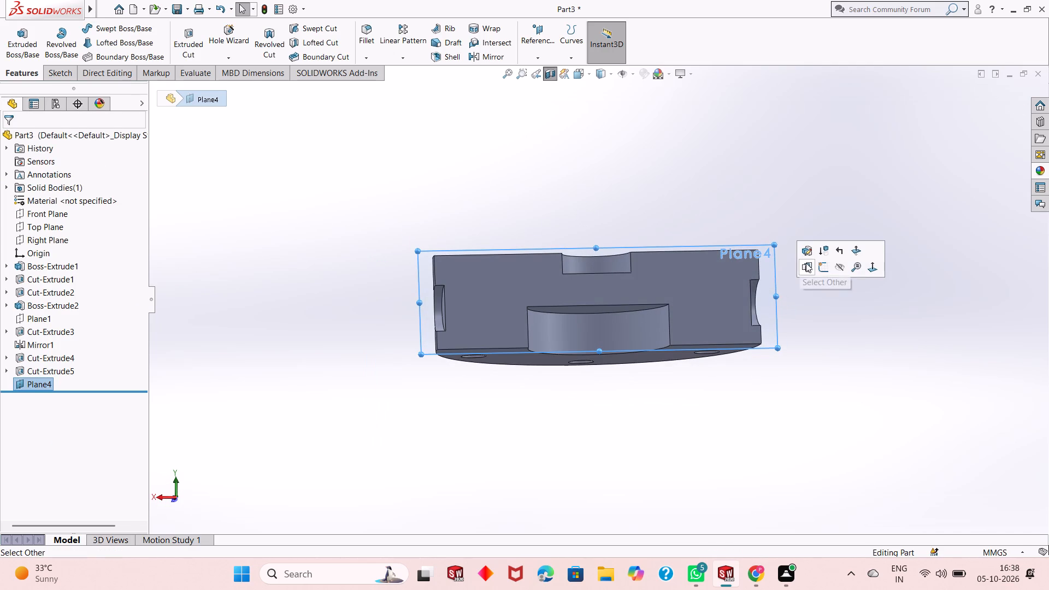
left_click(823, 267)
key("ctrl+8")
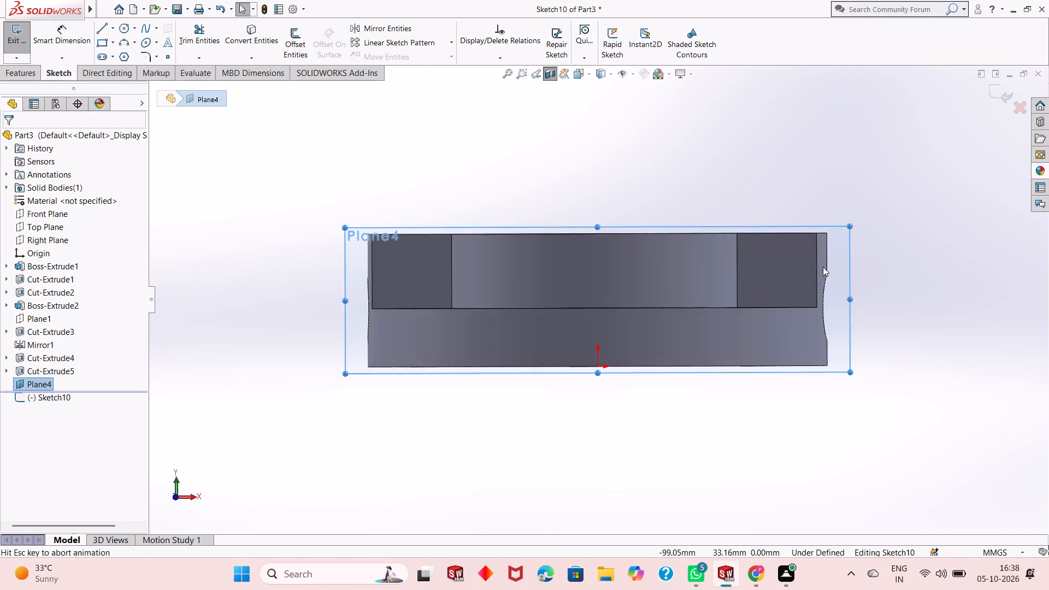
key("Escape")
middle_click_drag(610, 296, 615, 337)
key("ctrl+8")
key("ctrl+8")
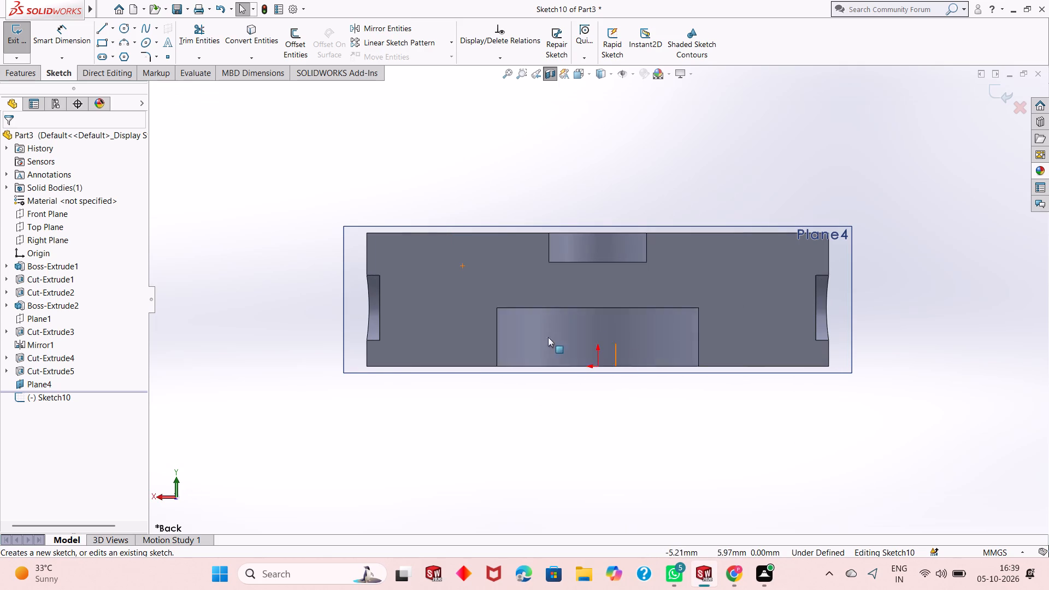
Sketch an 8 mm line outward from the top recess's +X bottom corner, continued by a slanted line to the bottom pocket's ceiling near its corner.
scroll(597, 314, "up", 2)
scroll(593, 287, "down", 1)
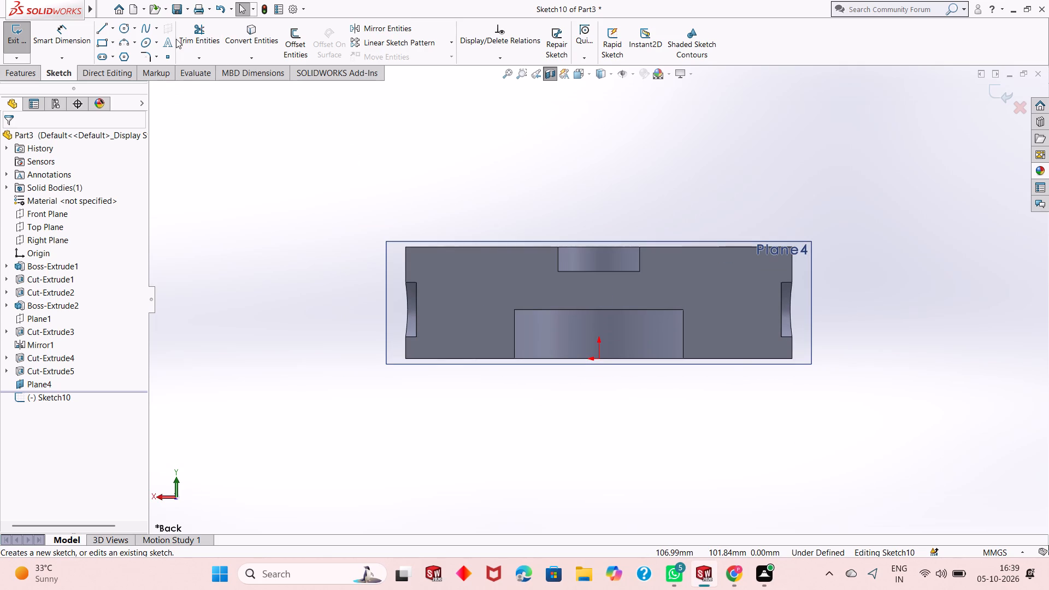
left_click(17, 69)
left_click(63, 70)
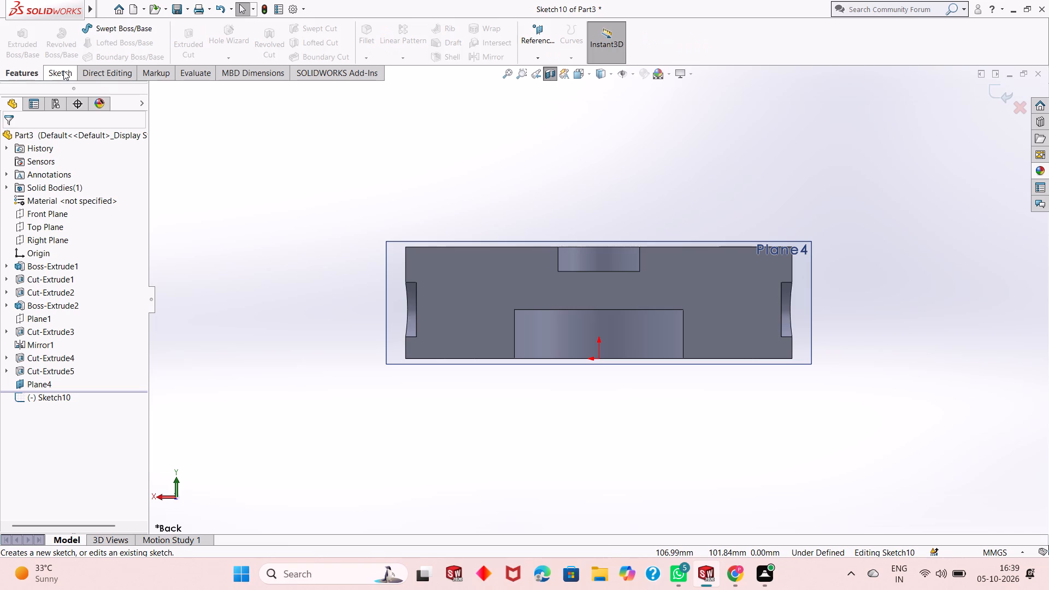
left_click(107, 28)
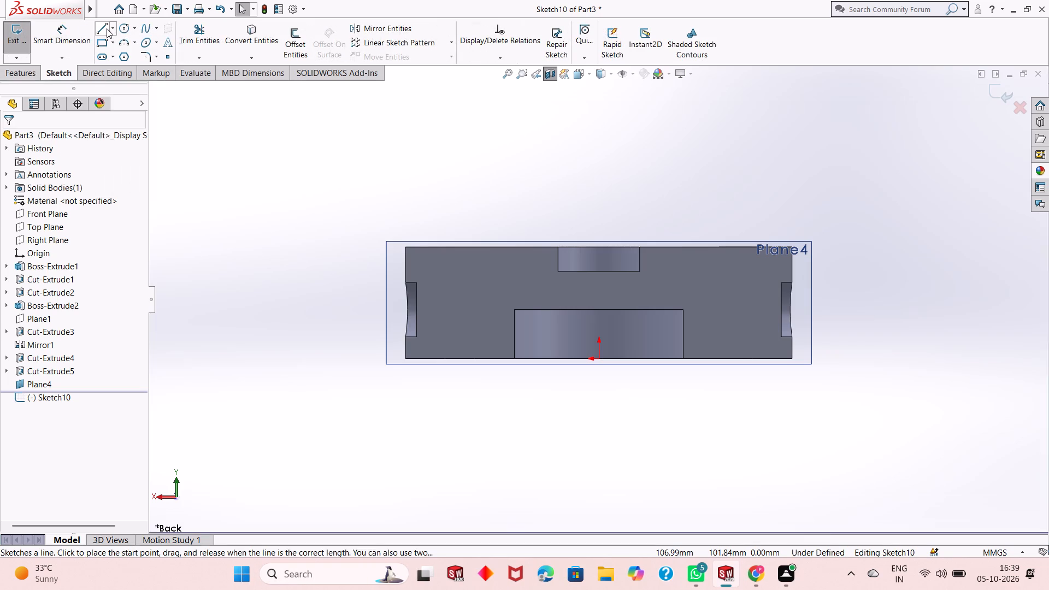
scroll(539, 264, "down", 4)
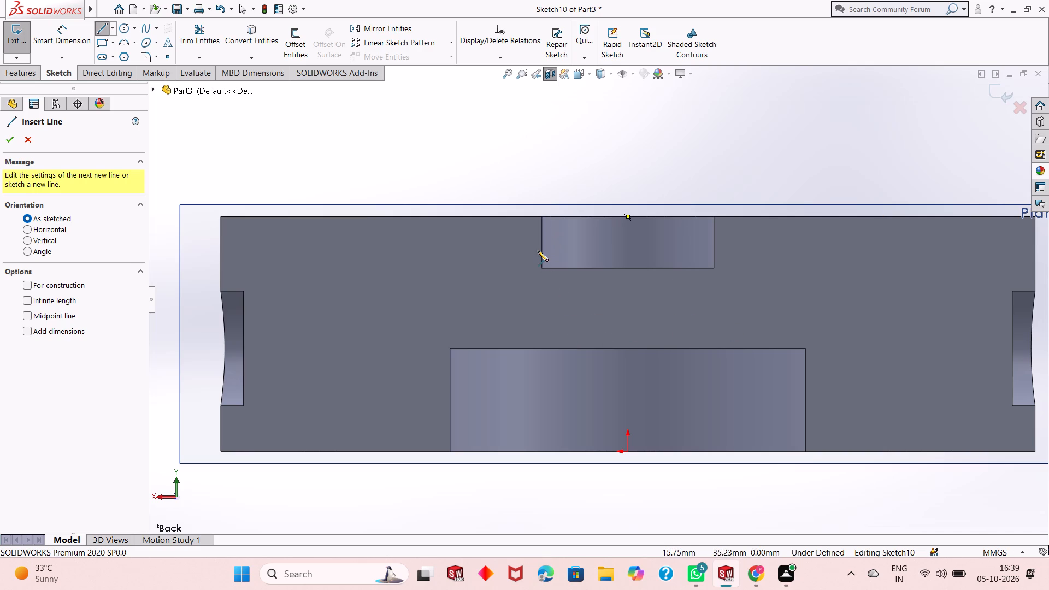
left_click(541, 269)
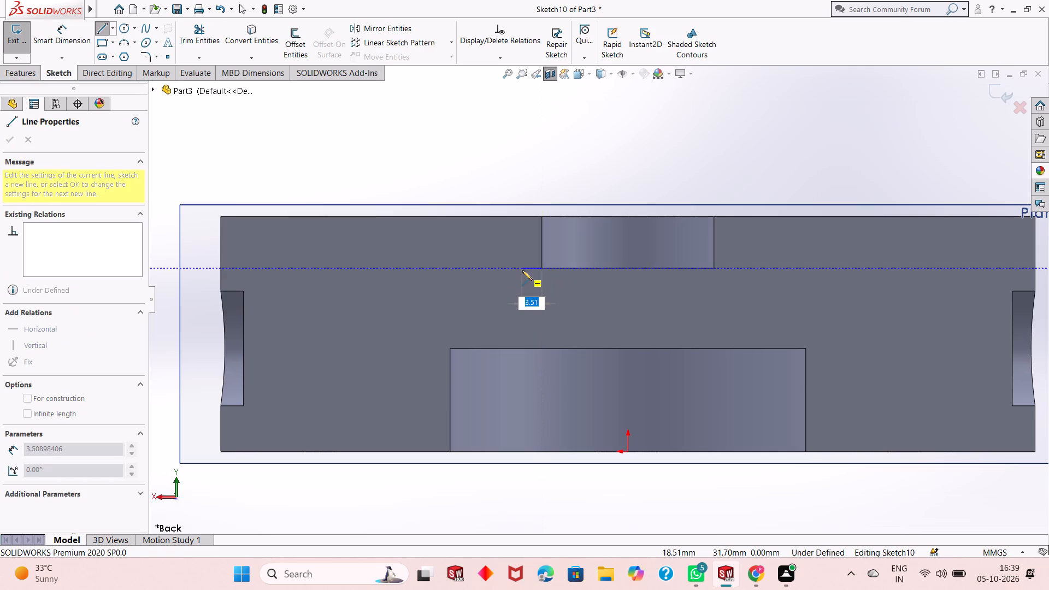
key("8")
key("Return")
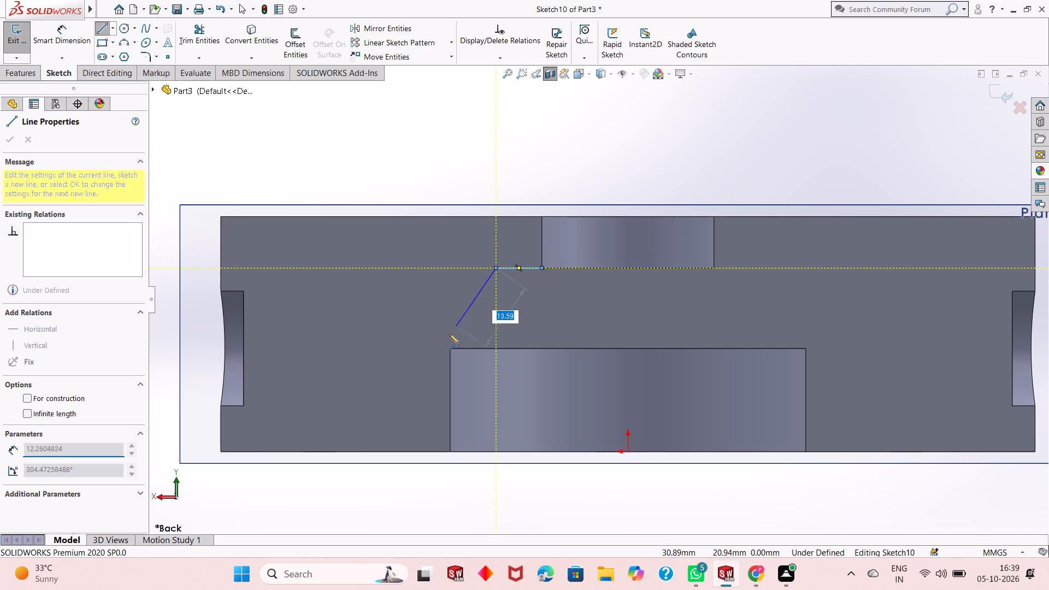
left_click(455, 349)
right_click(439, 319)
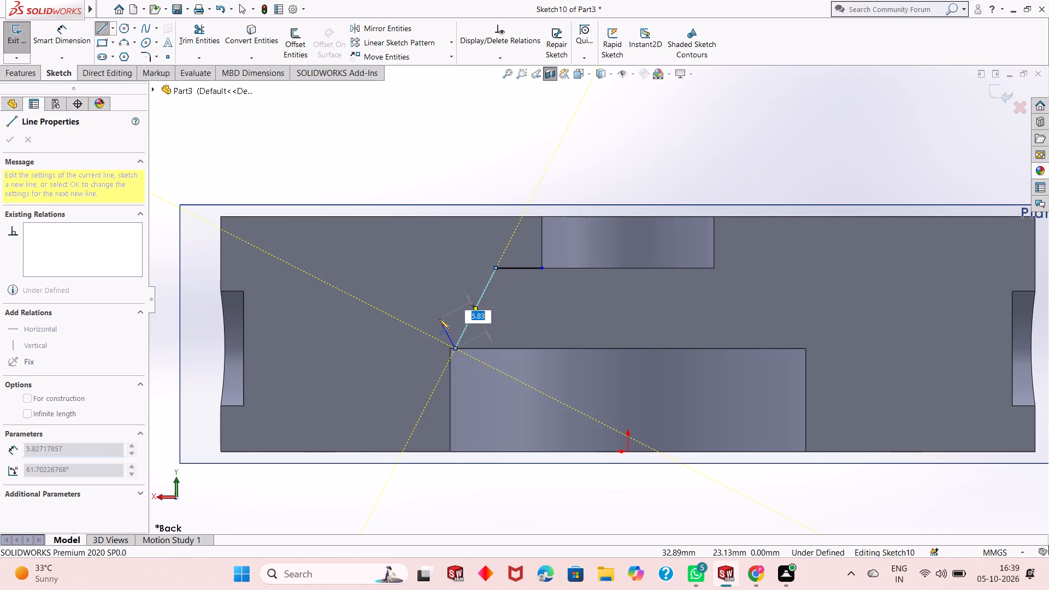
left_click(450, 322)
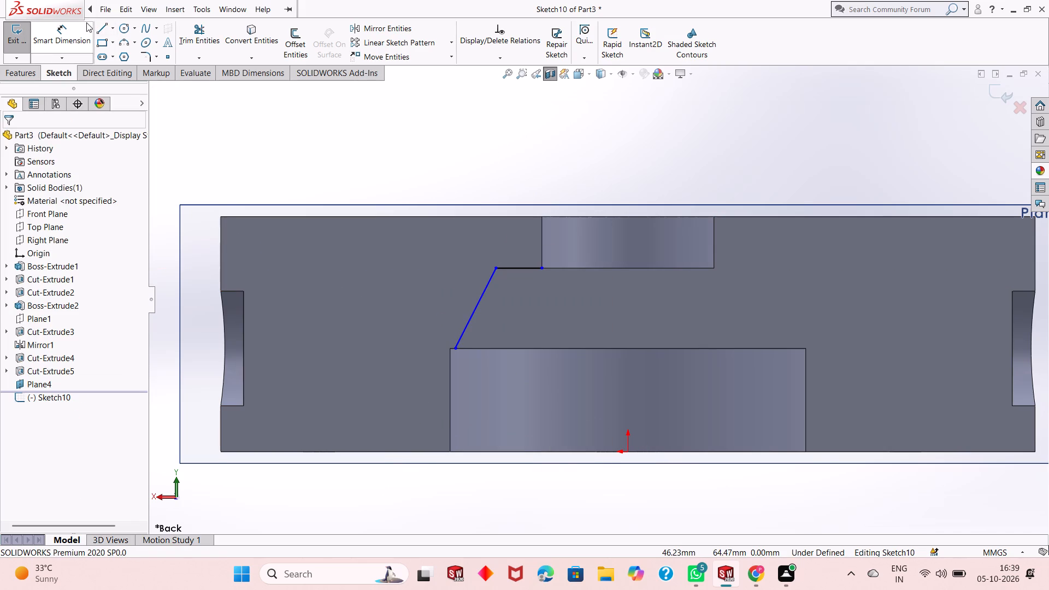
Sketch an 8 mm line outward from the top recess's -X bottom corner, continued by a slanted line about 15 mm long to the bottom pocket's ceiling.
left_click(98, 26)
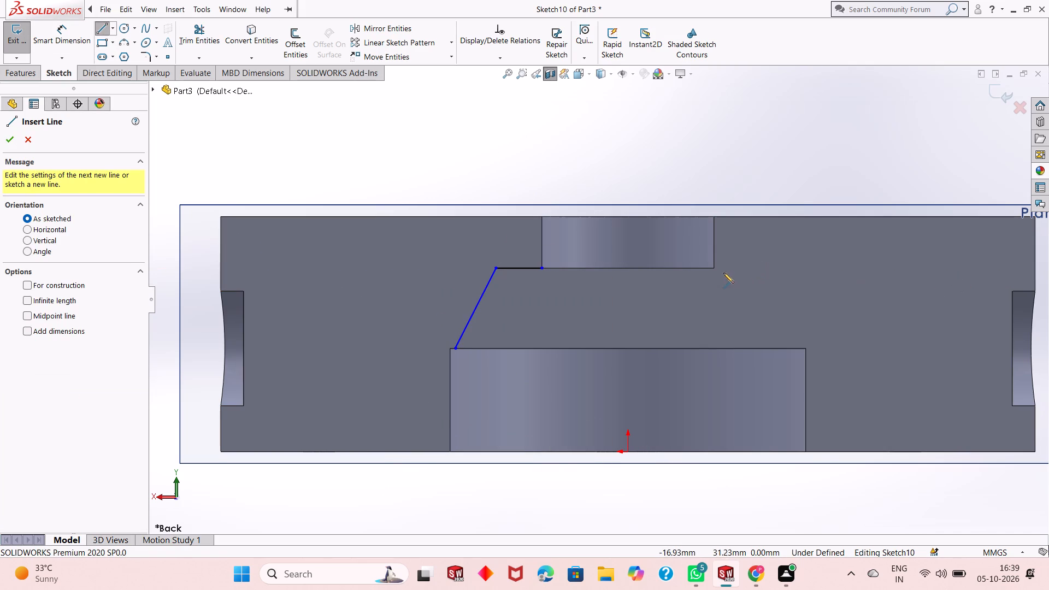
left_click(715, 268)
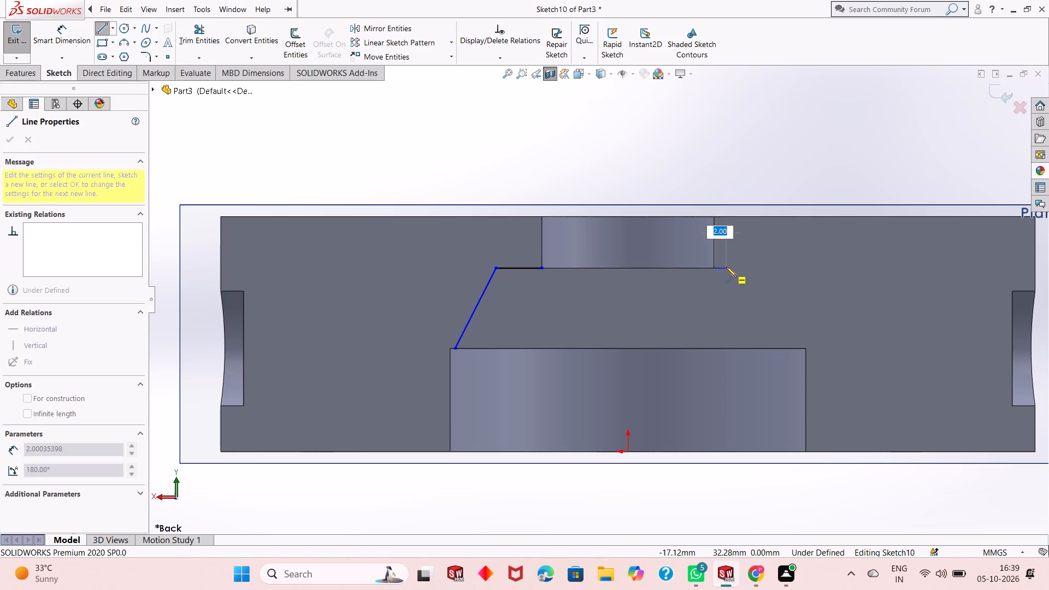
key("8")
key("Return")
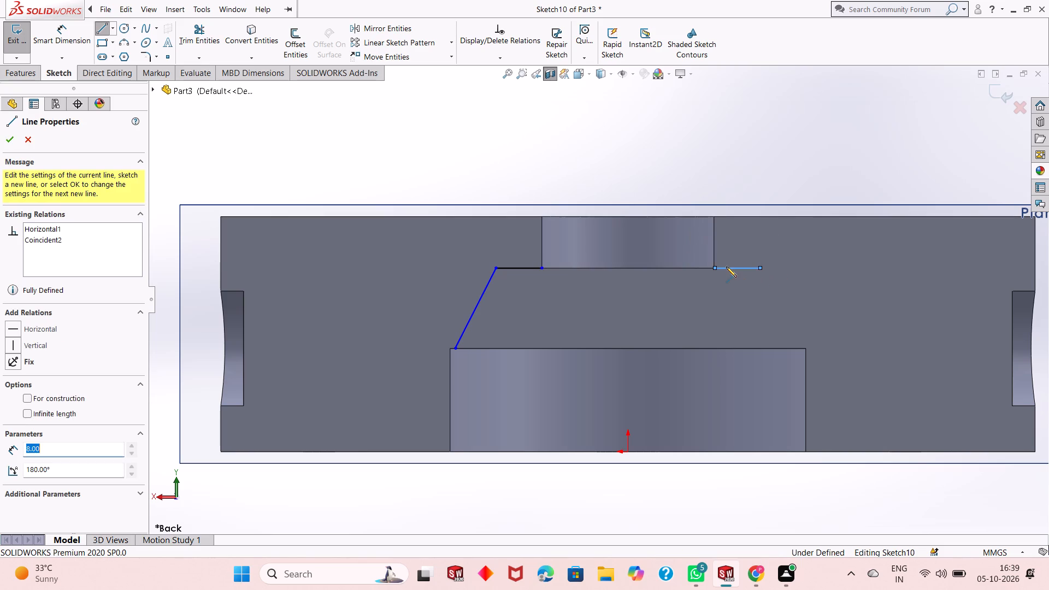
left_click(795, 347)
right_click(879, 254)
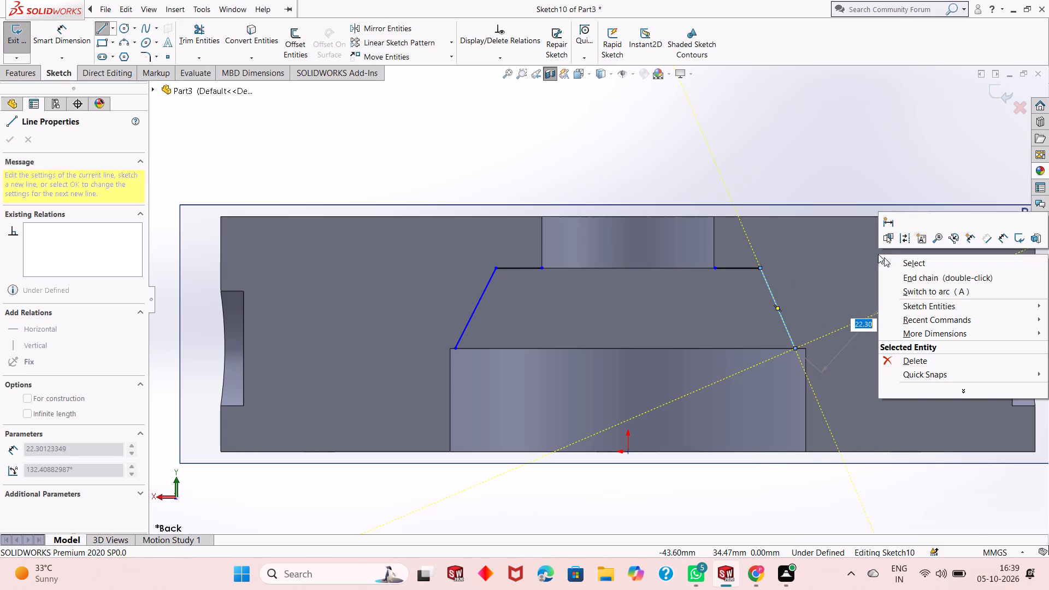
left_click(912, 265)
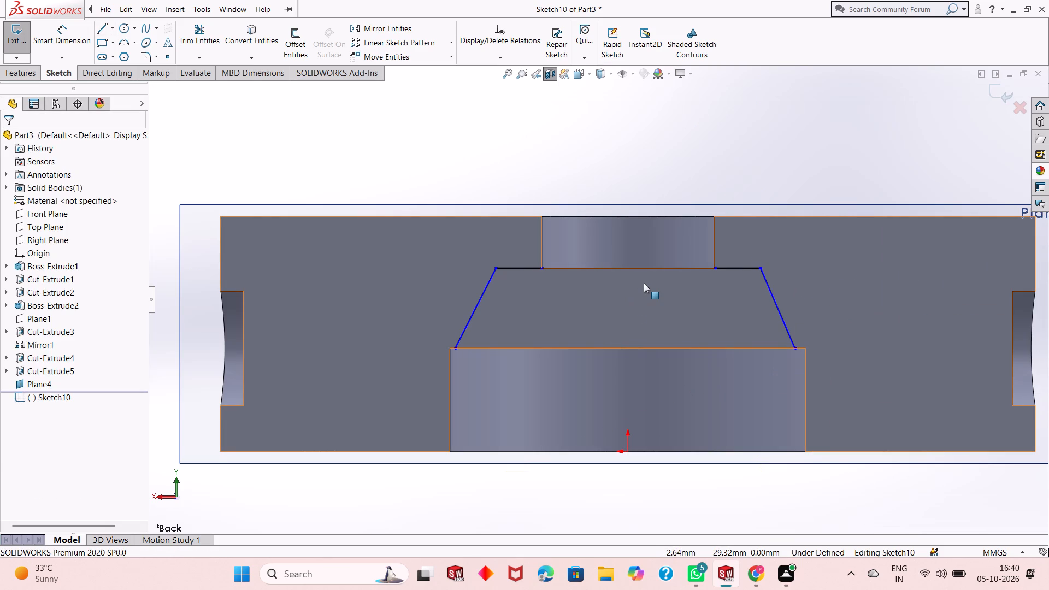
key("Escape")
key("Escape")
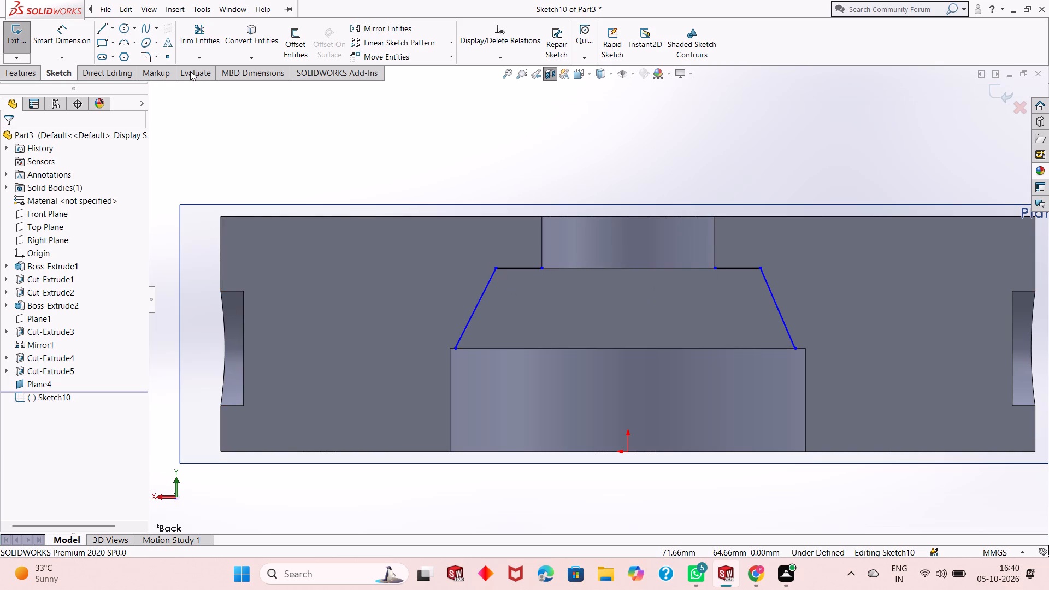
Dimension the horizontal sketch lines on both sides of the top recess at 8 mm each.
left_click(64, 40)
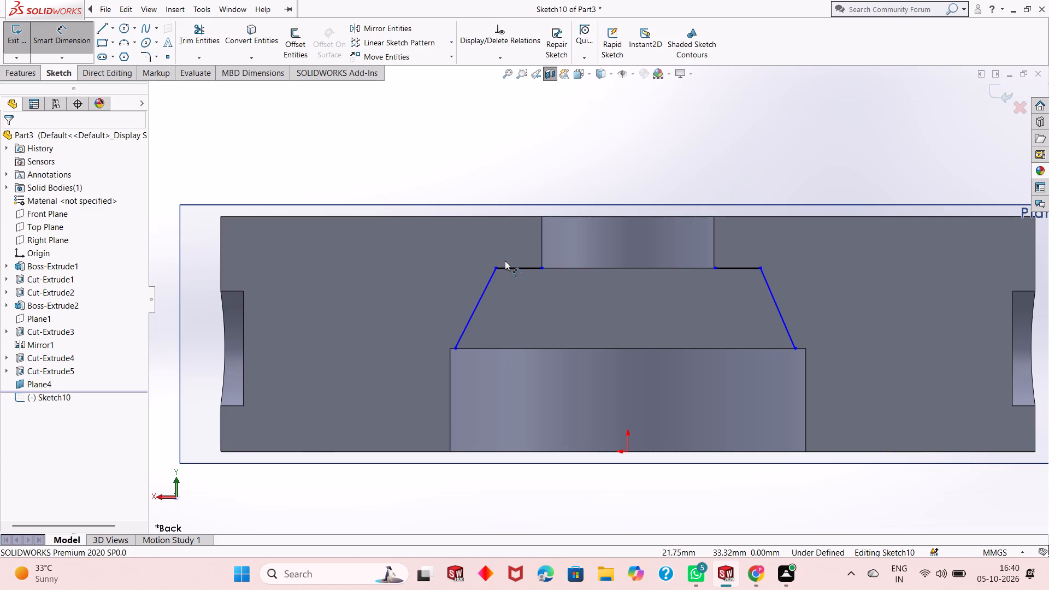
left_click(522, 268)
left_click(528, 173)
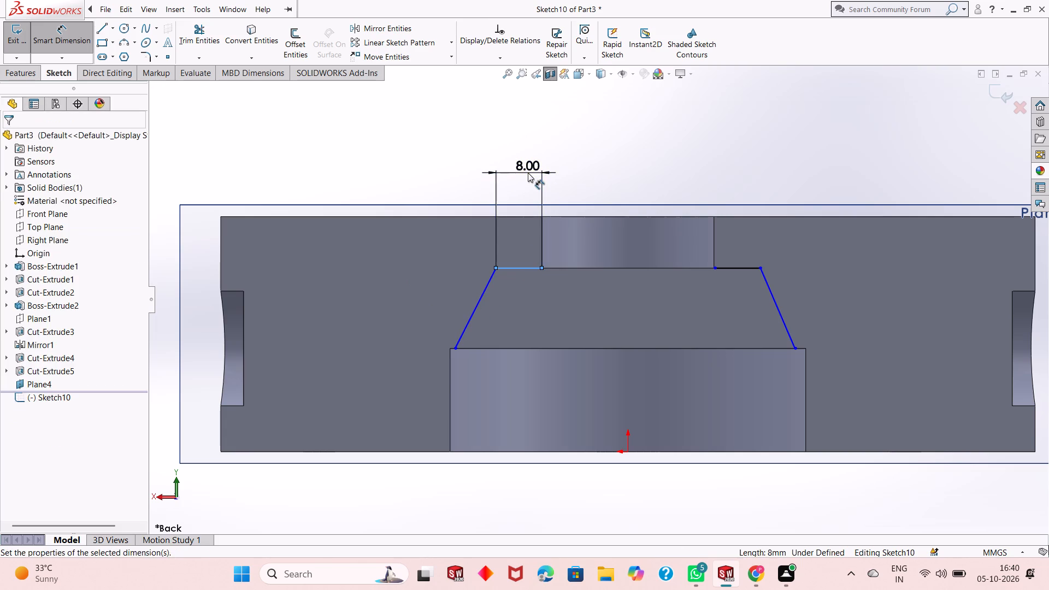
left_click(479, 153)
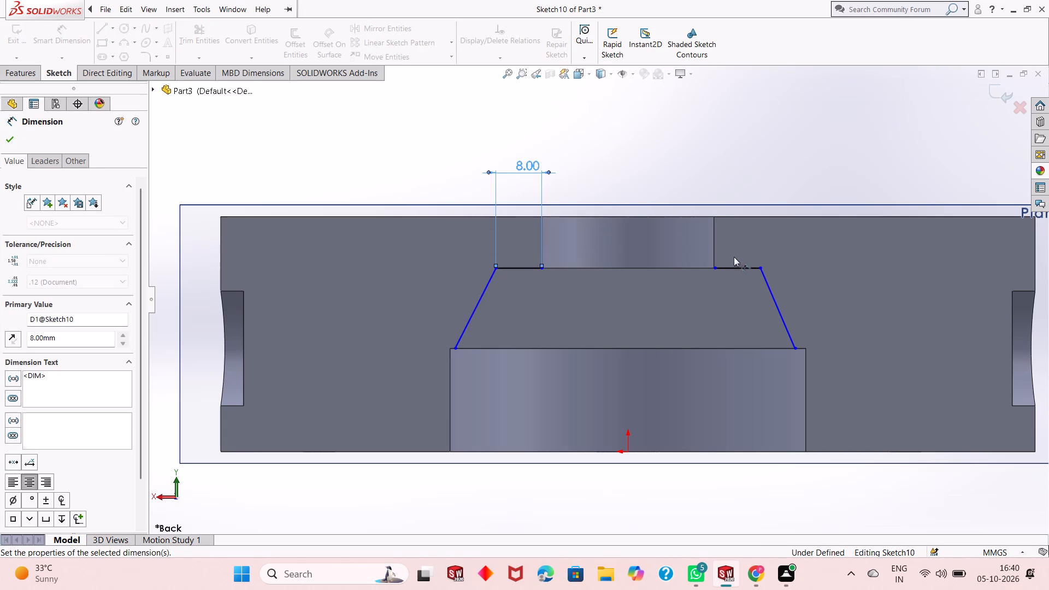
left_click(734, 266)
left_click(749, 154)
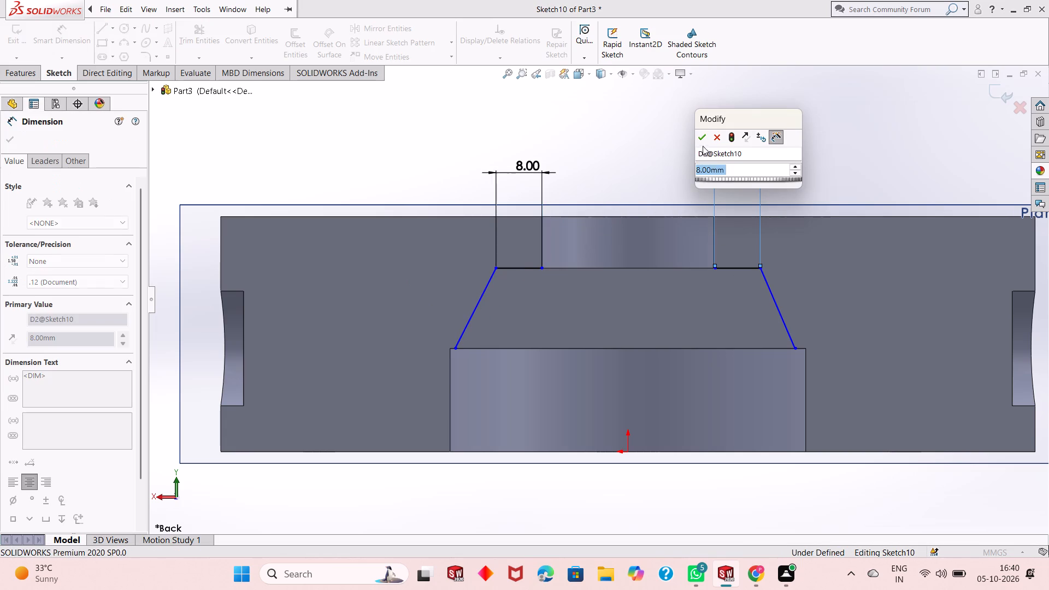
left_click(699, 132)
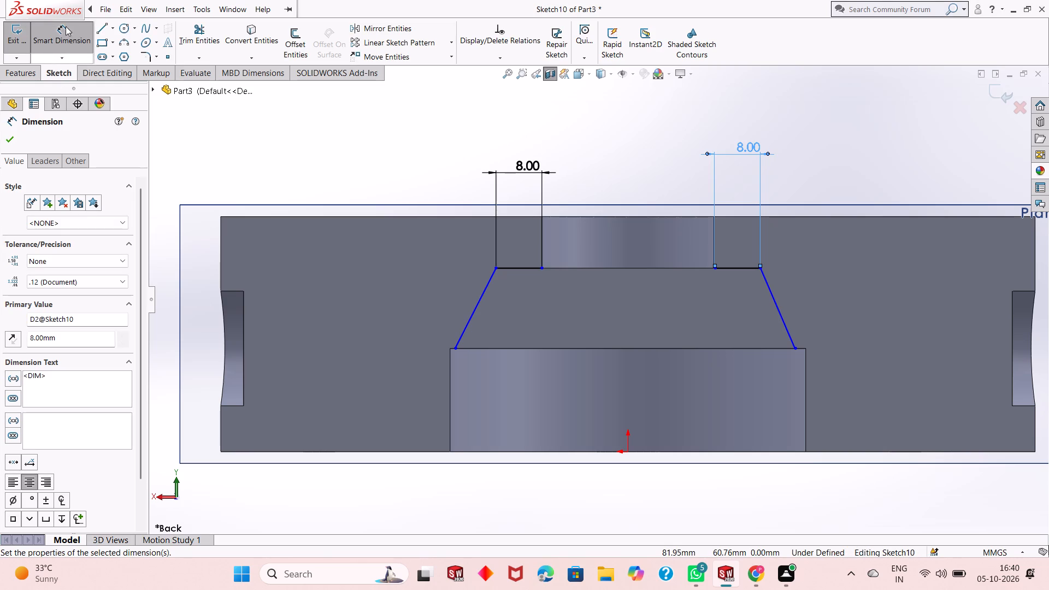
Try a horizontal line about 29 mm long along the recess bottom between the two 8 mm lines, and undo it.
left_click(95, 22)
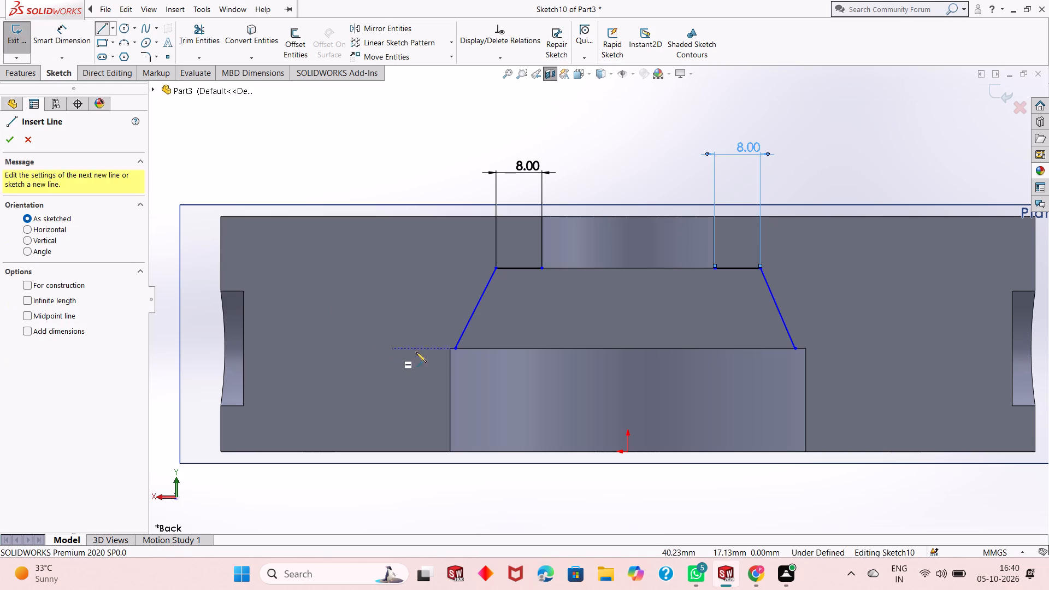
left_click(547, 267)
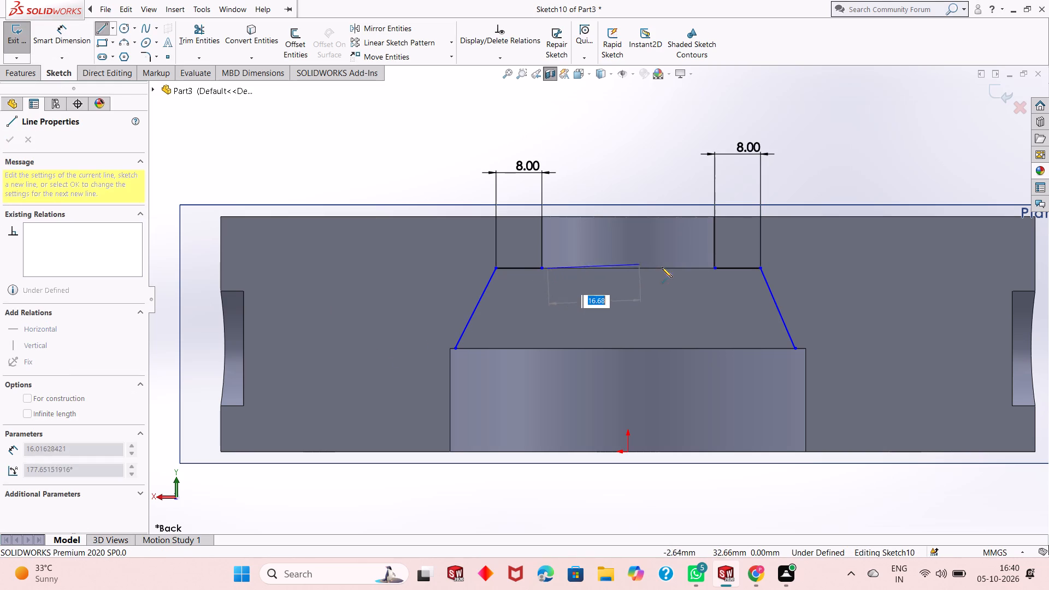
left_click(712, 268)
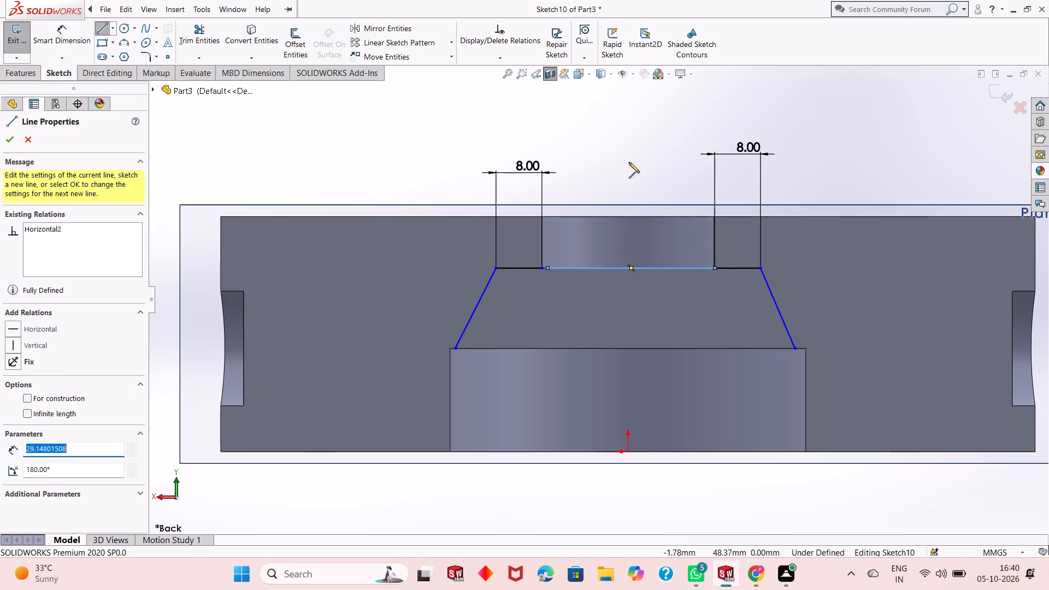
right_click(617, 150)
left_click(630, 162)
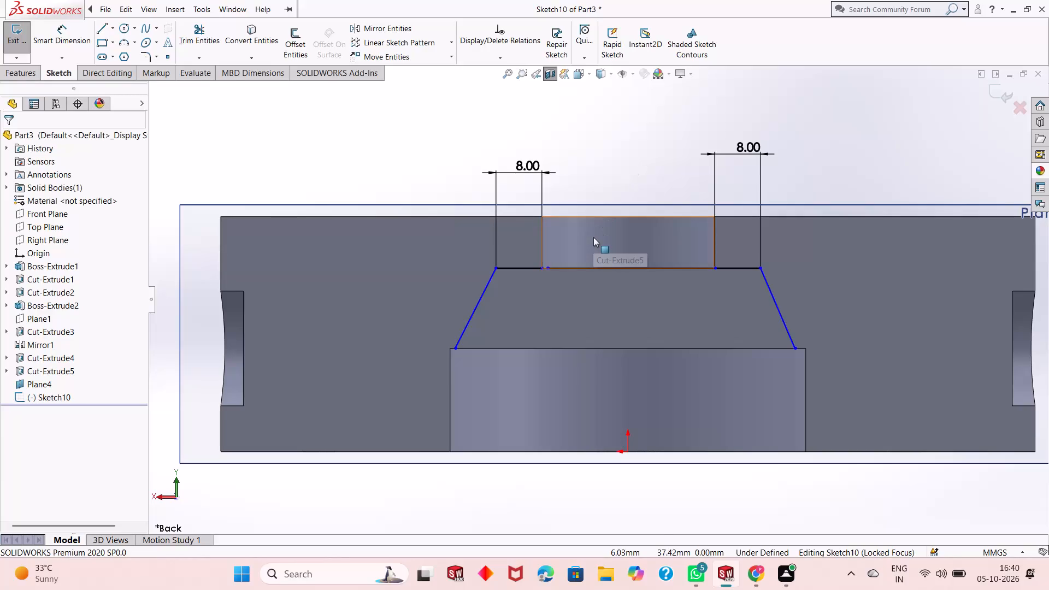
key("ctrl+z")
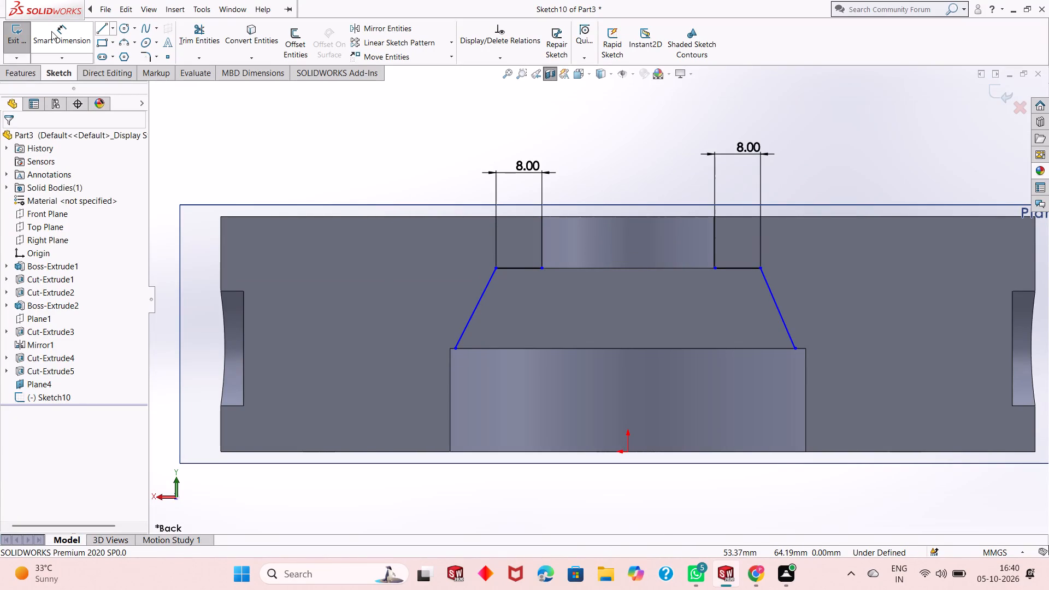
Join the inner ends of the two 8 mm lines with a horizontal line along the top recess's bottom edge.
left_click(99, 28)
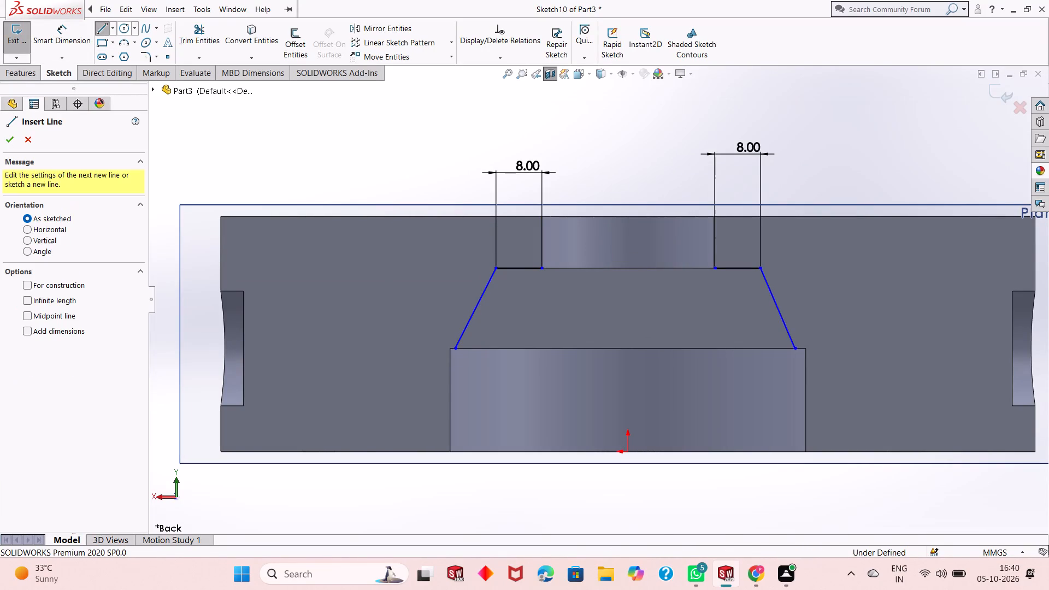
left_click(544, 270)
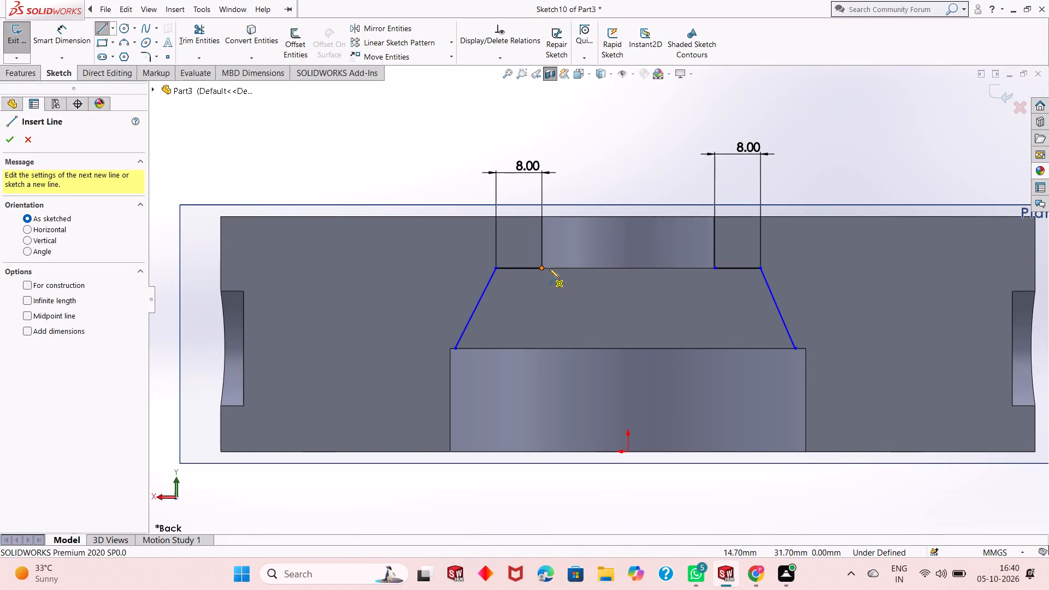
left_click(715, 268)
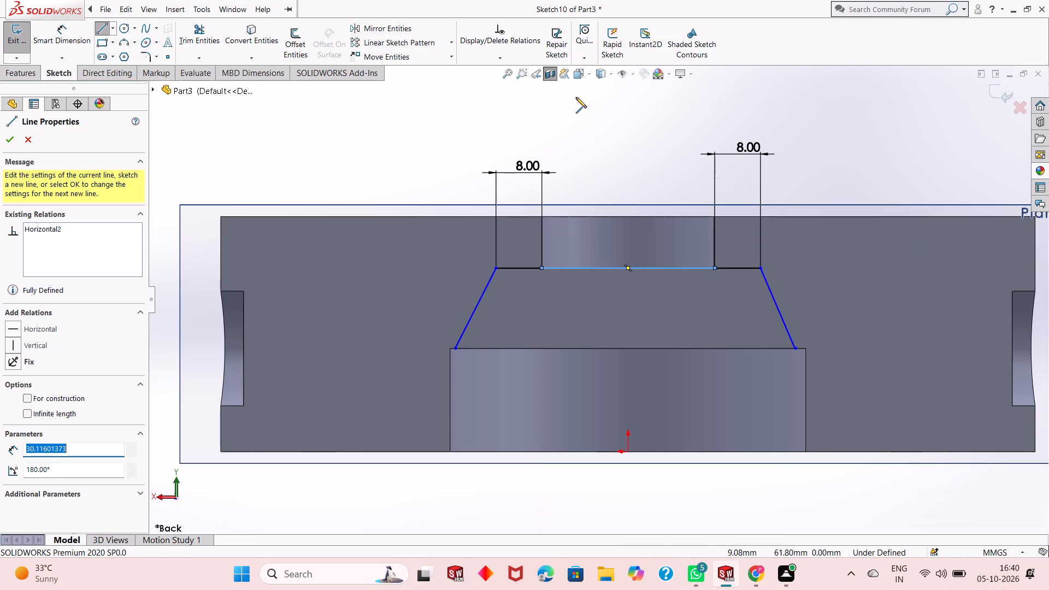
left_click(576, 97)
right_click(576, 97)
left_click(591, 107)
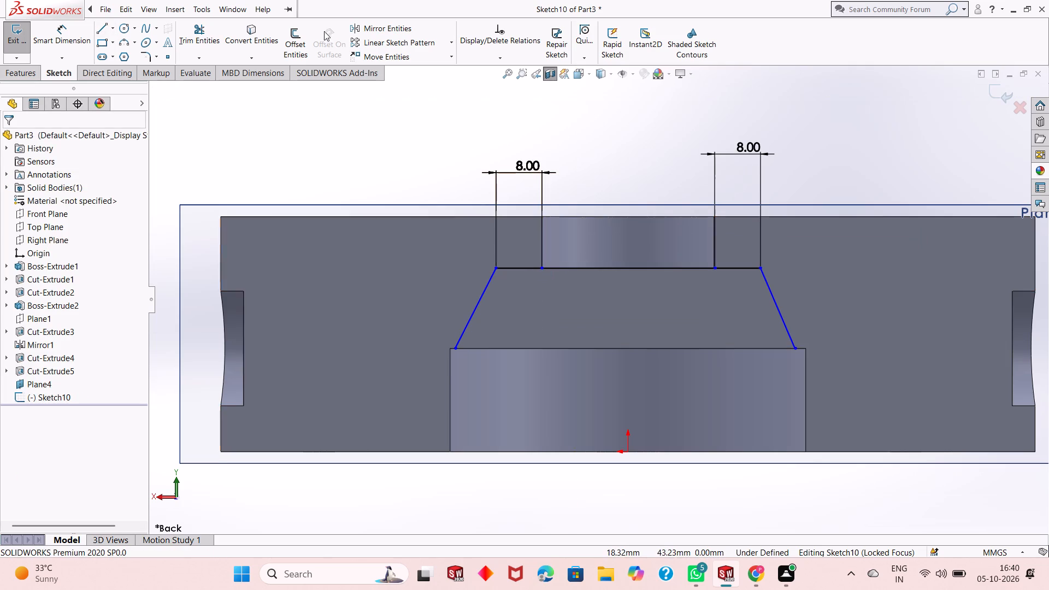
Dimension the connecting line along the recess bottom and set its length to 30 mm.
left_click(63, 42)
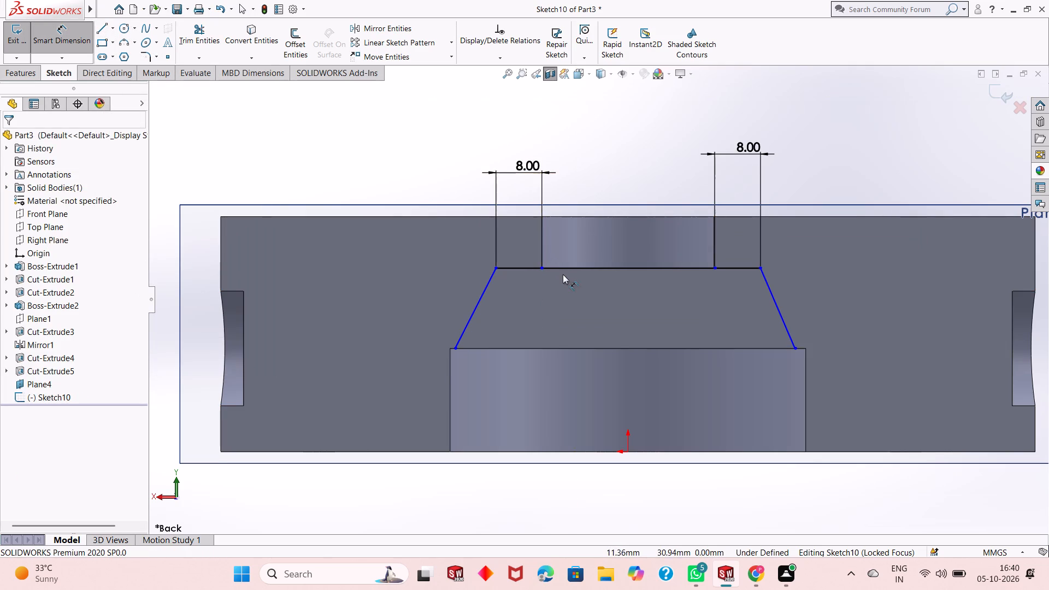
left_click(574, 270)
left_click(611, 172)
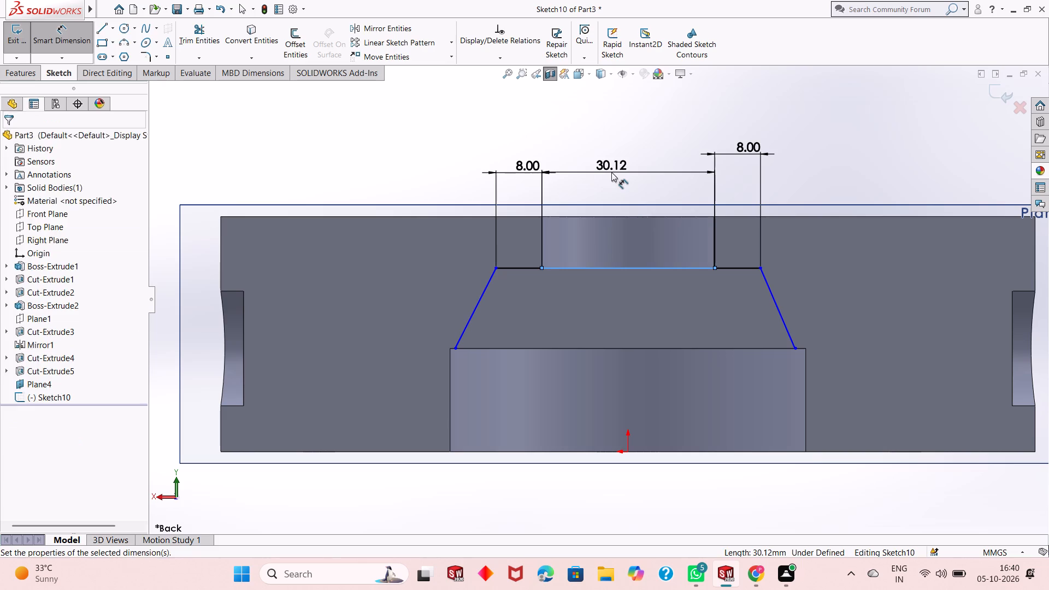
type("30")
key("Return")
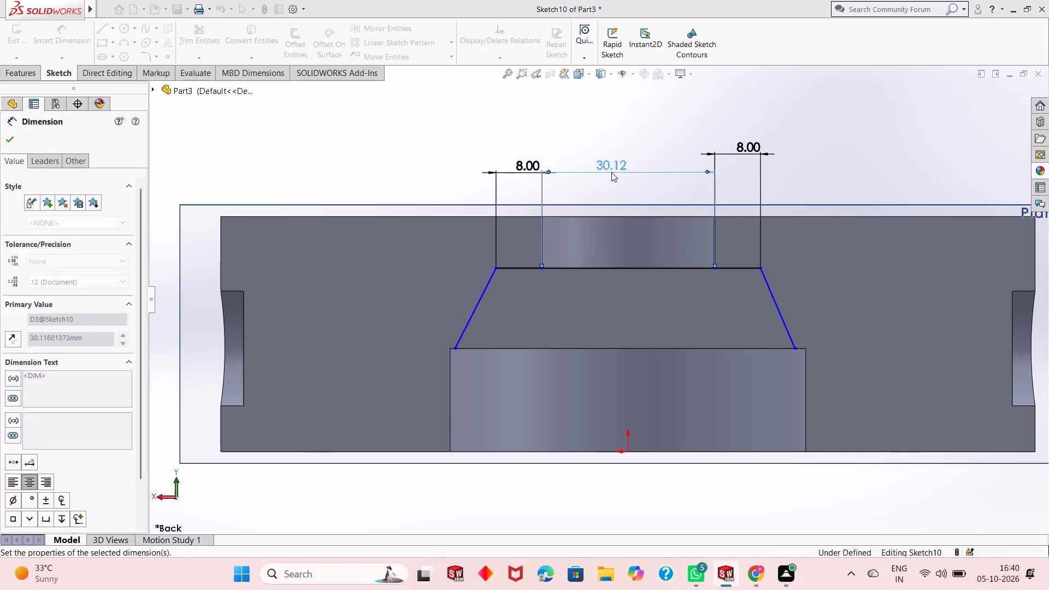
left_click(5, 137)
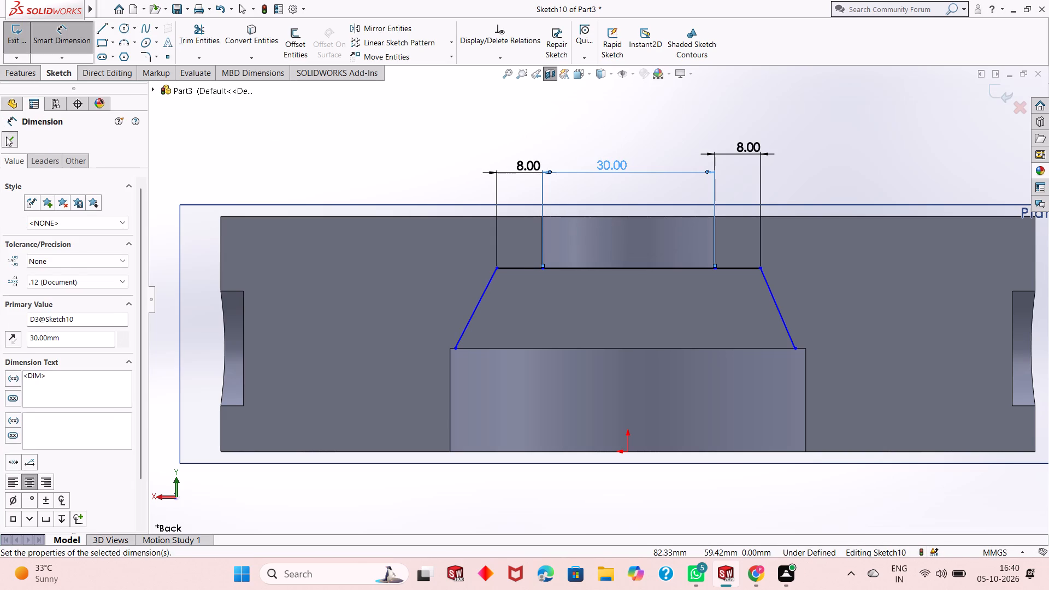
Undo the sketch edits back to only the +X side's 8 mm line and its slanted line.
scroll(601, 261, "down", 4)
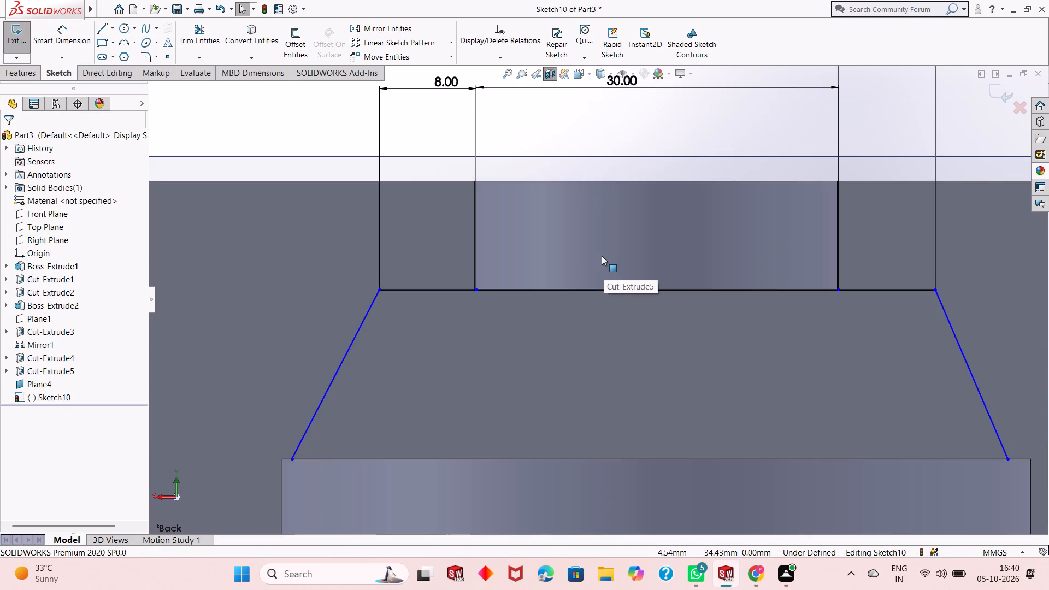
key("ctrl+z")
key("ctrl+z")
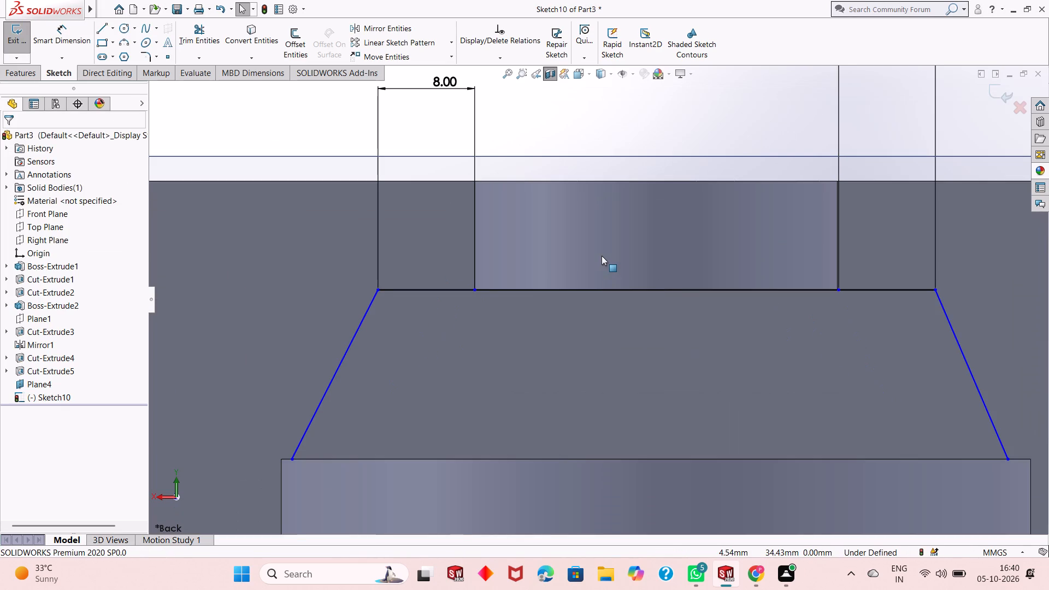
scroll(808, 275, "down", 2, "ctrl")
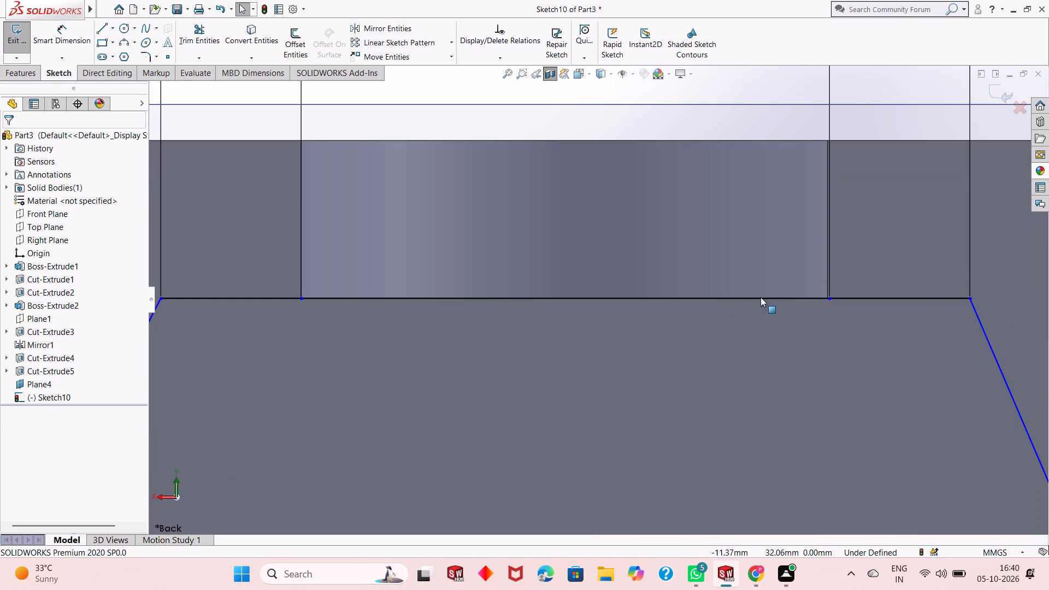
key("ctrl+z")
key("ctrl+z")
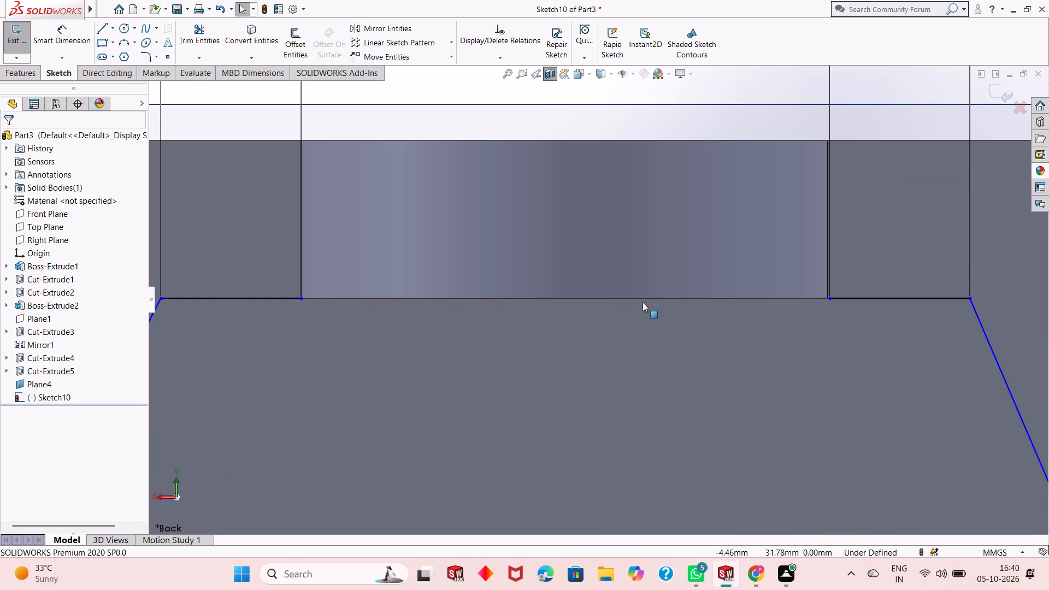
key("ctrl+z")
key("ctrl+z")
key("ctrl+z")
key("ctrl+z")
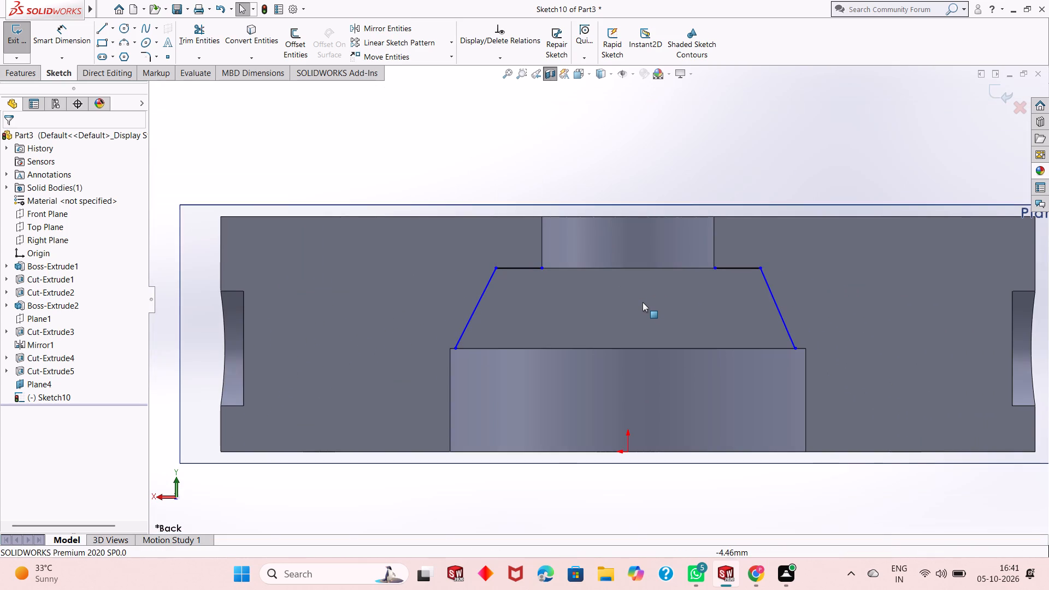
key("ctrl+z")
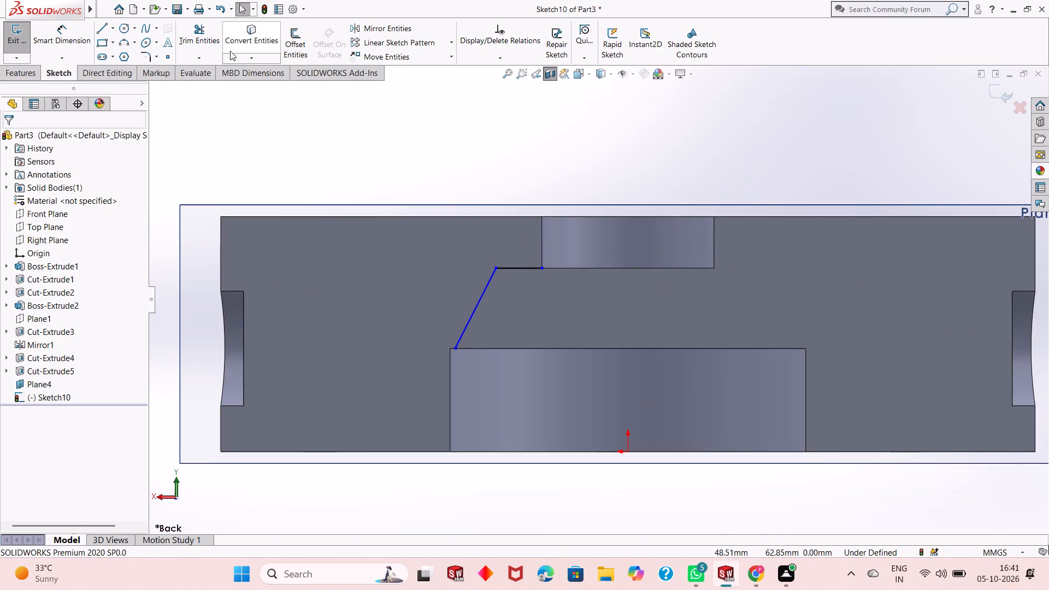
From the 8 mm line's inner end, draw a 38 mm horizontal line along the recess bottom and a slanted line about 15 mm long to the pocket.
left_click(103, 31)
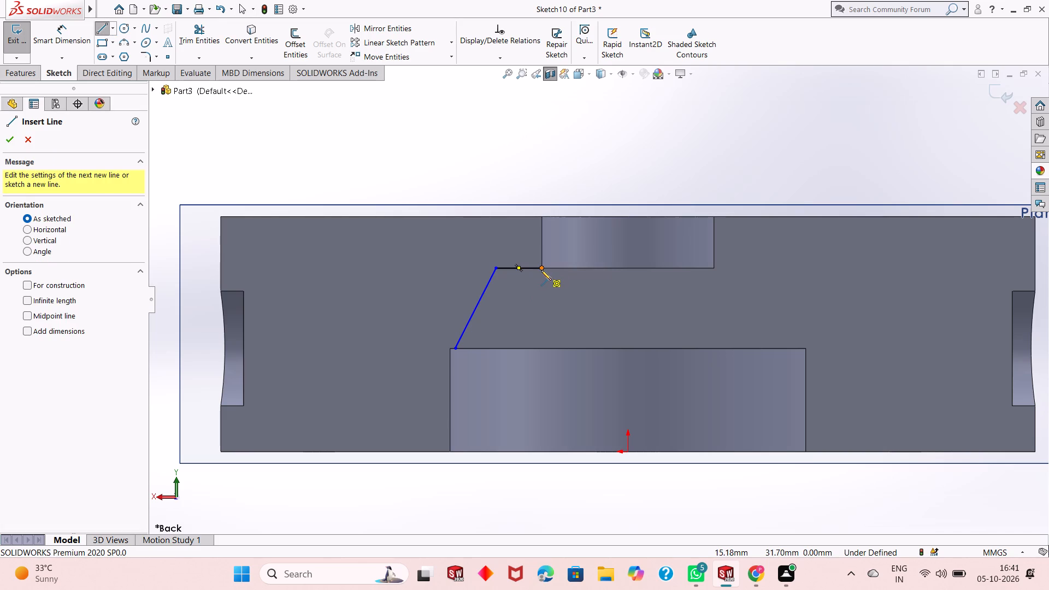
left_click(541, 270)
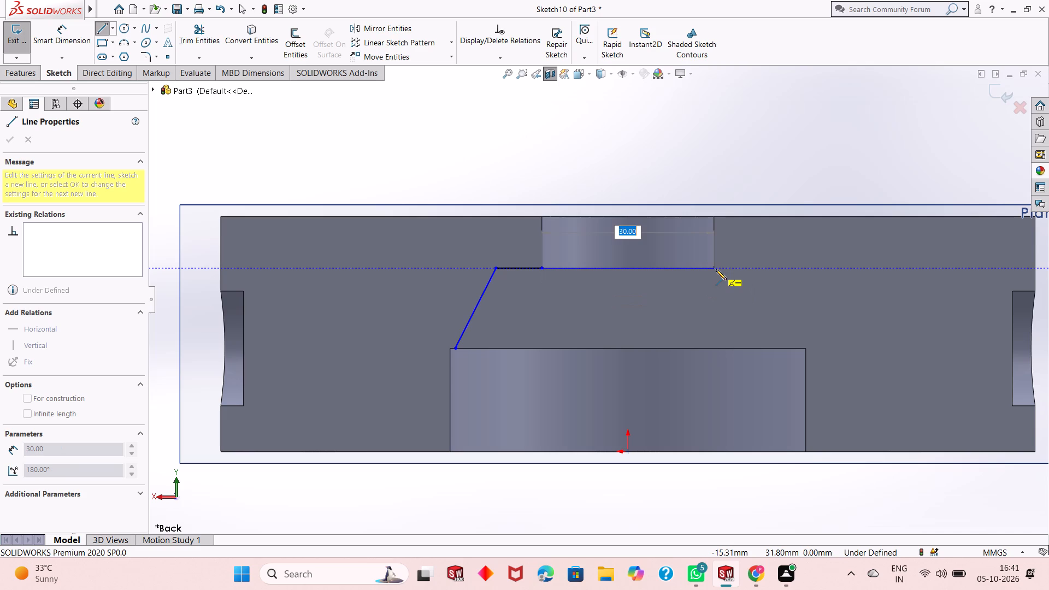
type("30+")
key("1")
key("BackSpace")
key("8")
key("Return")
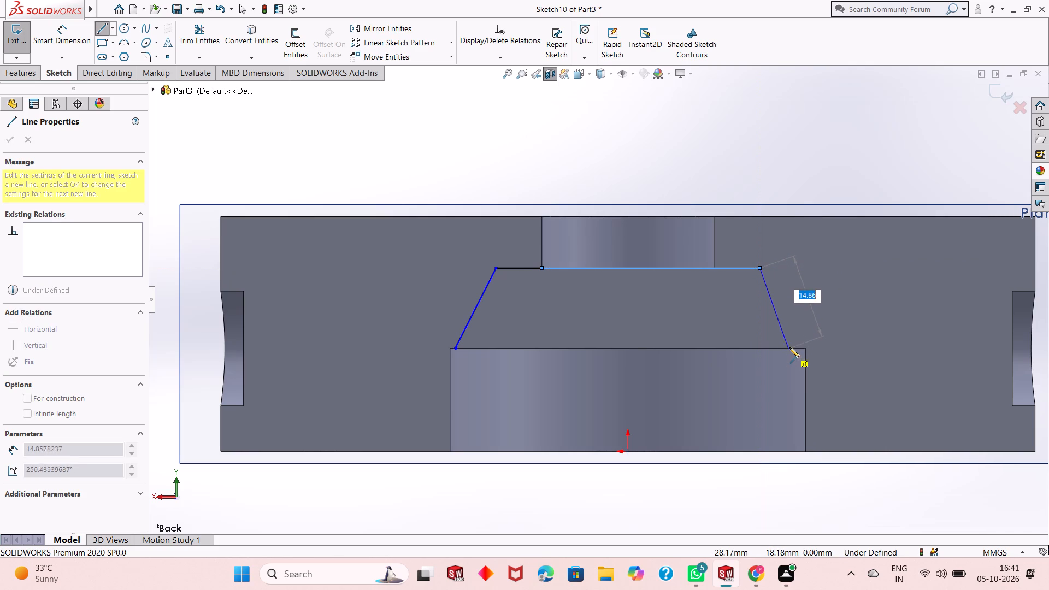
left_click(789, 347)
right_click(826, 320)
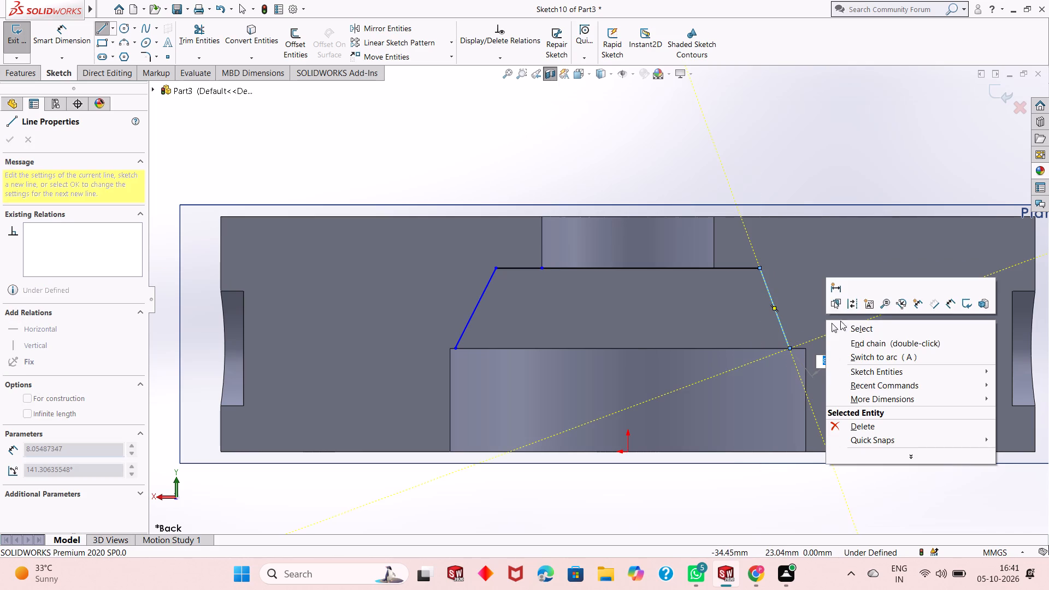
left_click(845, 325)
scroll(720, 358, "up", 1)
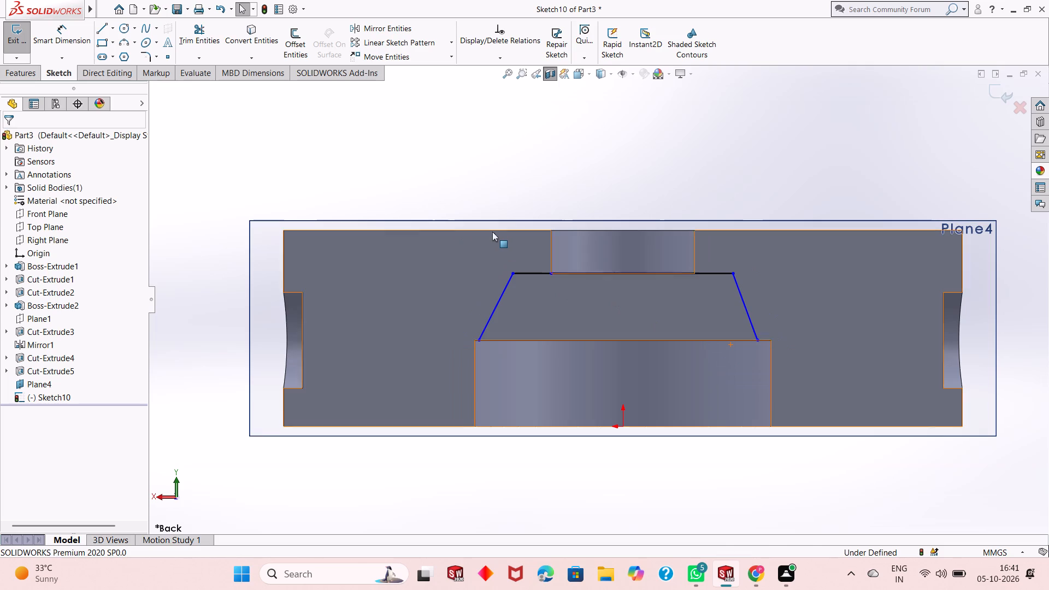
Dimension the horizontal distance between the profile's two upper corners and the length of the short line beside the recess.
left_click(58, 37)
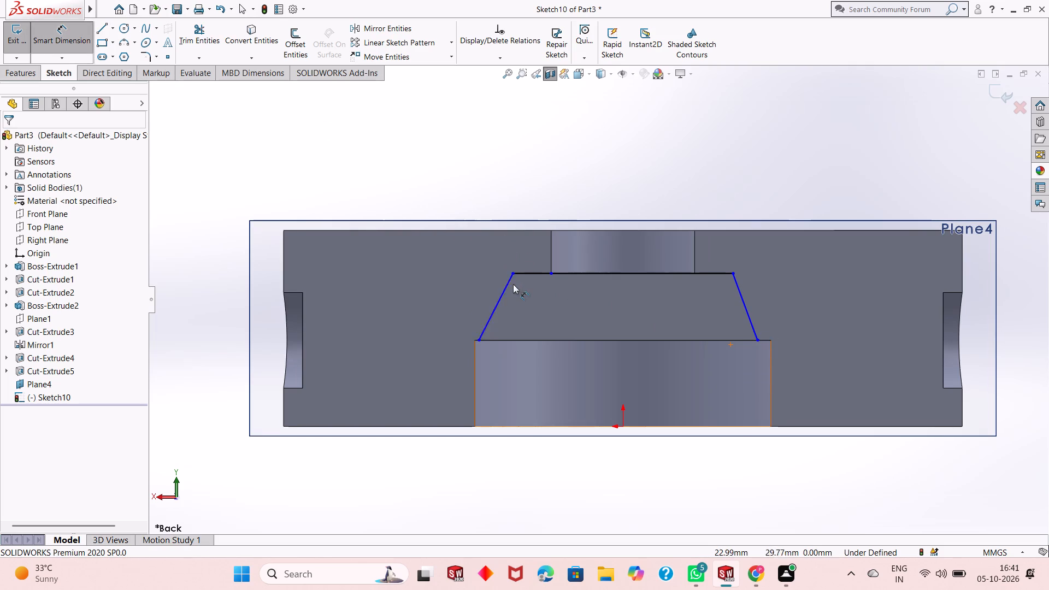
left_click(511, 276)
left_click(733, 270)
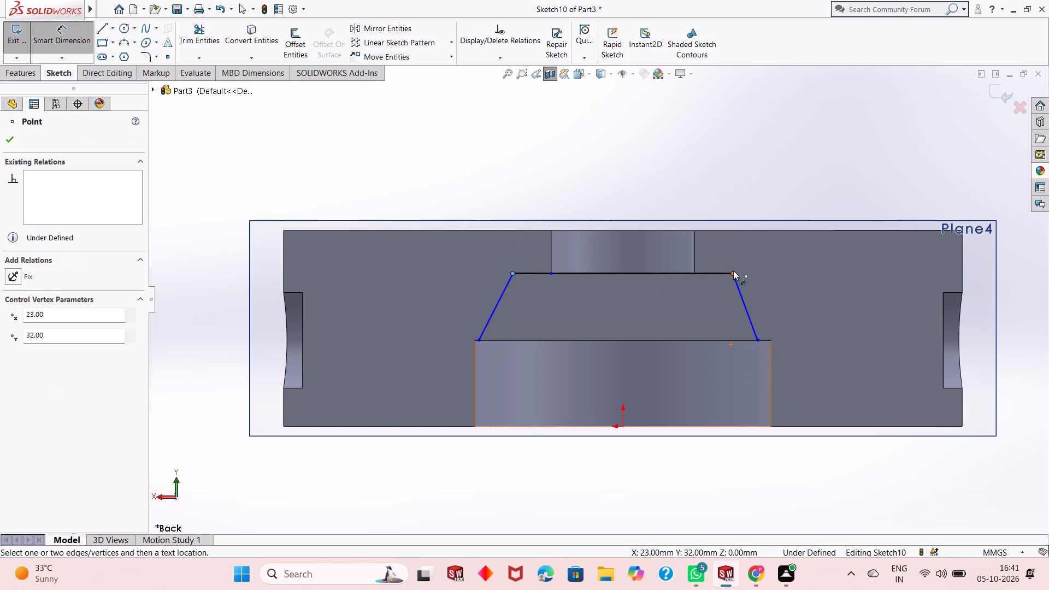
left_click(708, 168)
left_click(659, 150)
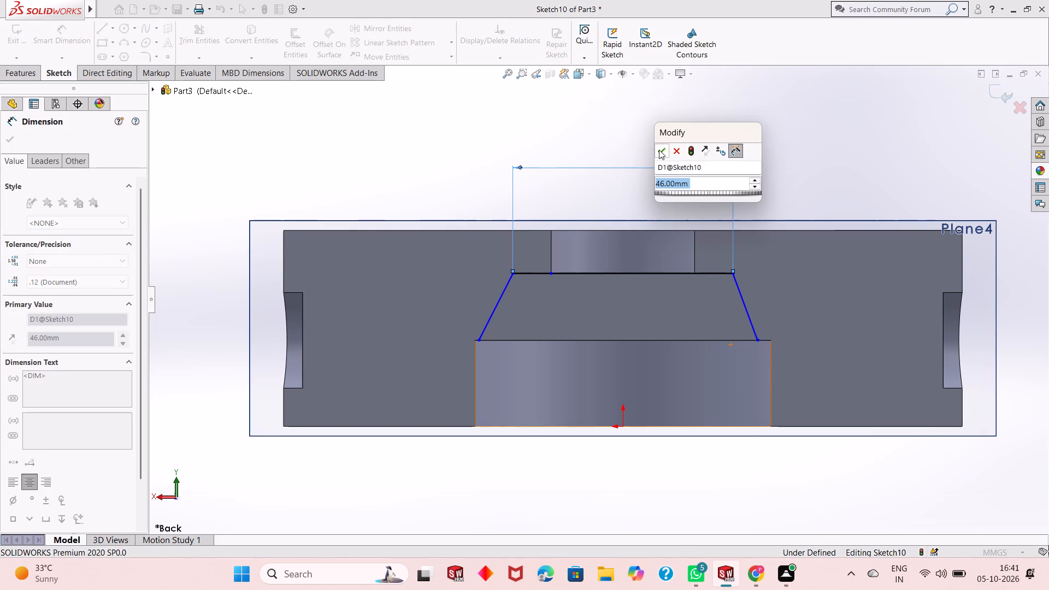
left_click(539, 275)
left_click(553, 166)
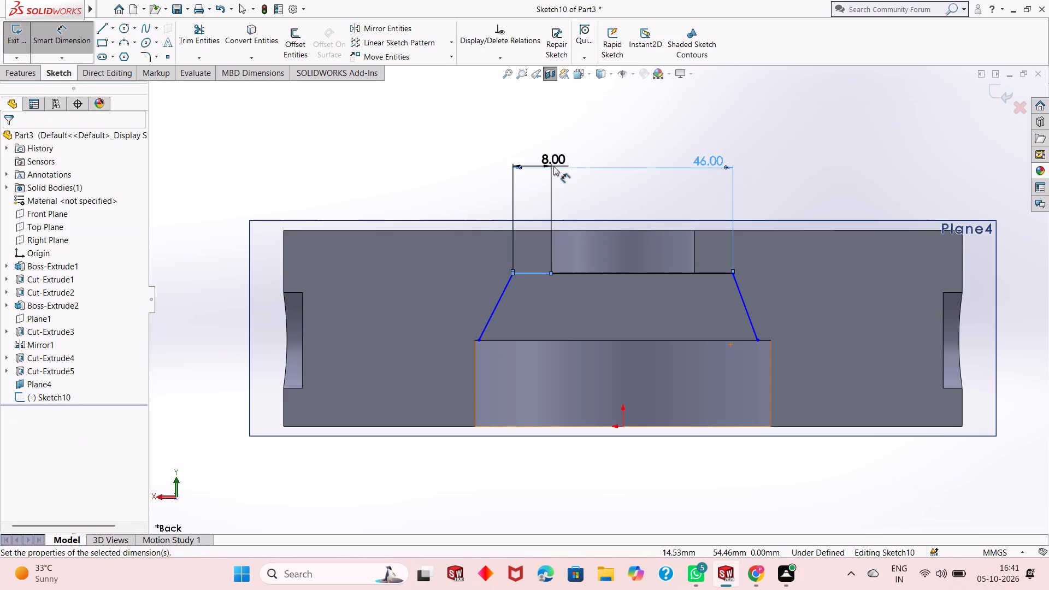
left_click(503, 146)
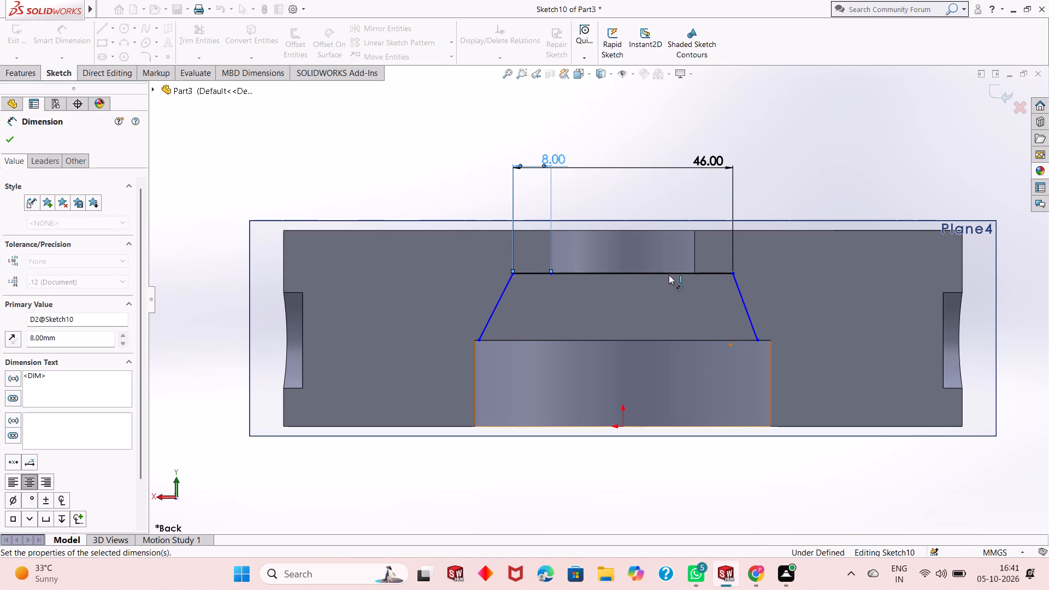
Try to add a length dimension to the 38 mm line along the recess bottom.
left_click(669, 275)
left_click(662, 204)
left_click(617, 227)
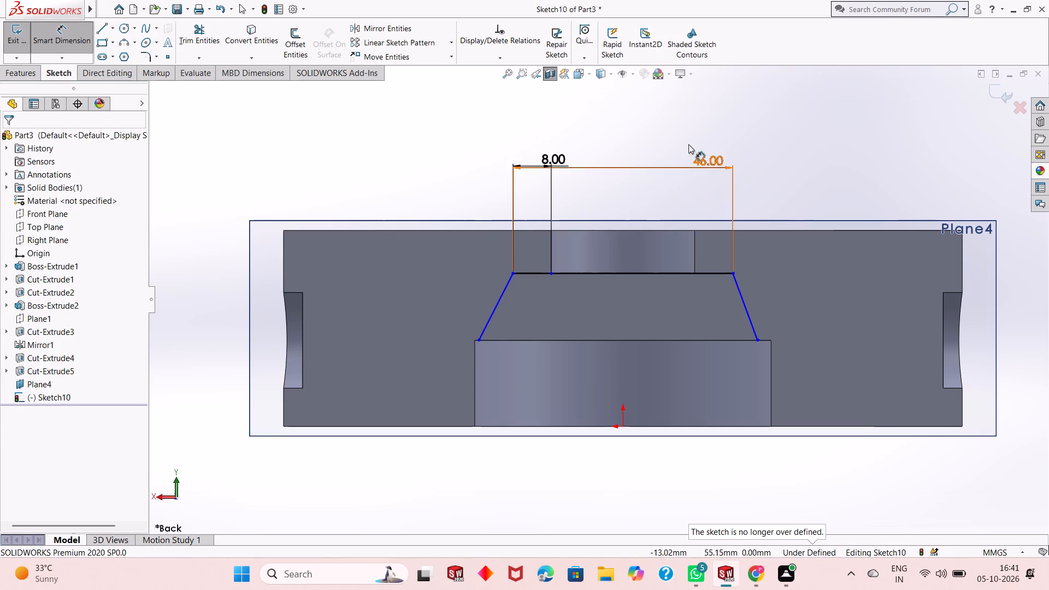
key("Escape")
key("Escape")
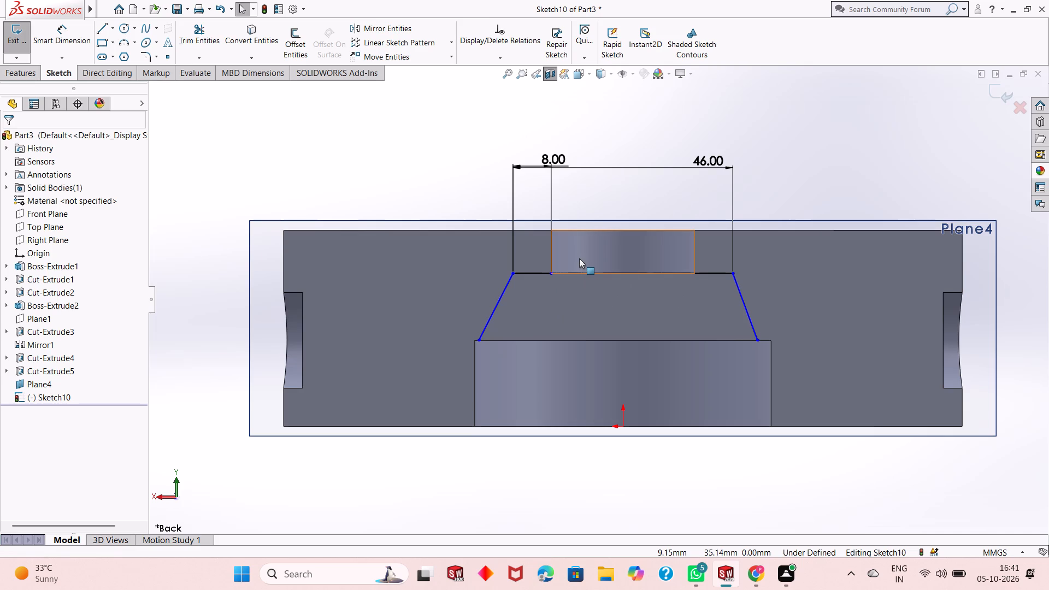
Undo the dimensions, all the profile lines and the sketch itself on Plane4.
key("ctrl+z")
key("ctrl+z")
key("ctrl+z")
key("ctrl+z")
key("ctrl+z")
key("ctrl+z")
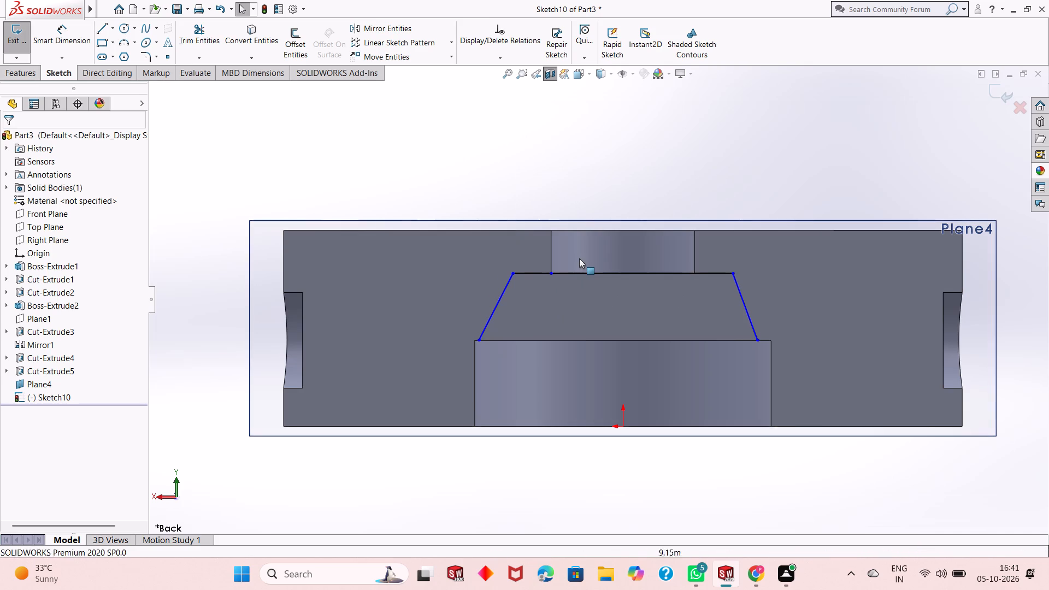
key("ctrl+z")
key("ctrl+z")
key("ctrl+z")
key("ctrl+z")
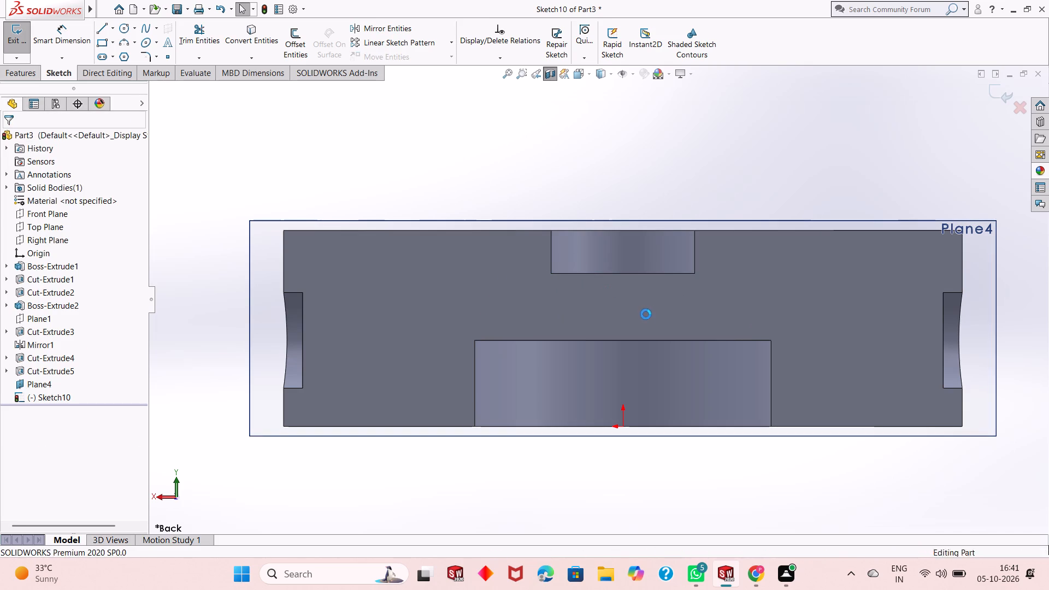
Start a new sketch on Plane4 and draw a horizontal midpoint line centred on the recess bottom edge, with a half-length of 46/2 mm.
left_click(261, 285)
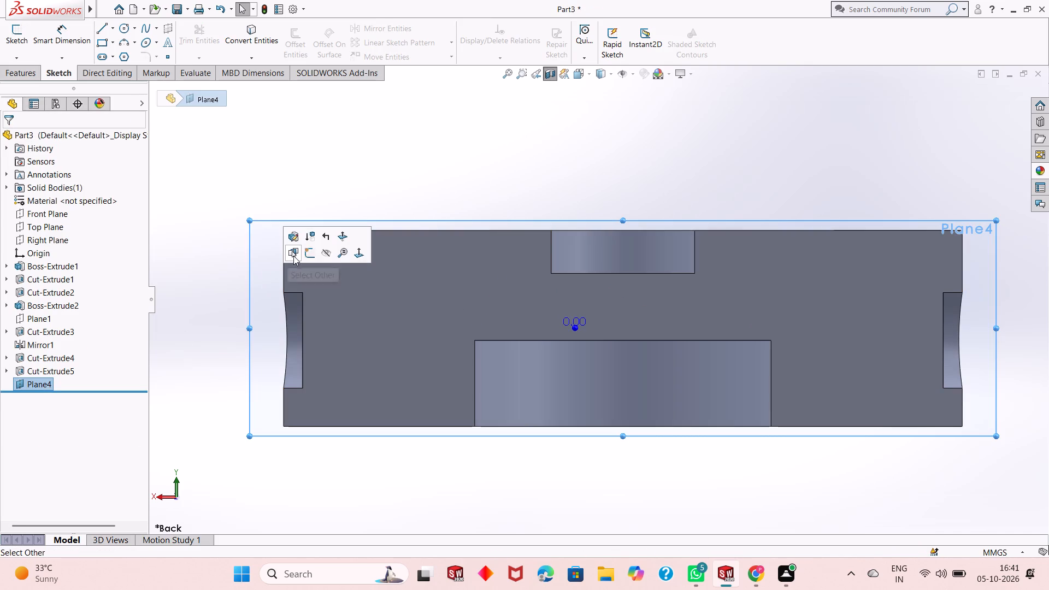
left_click(315, 253)
left_click(116, 22)
left_click(127, 59)
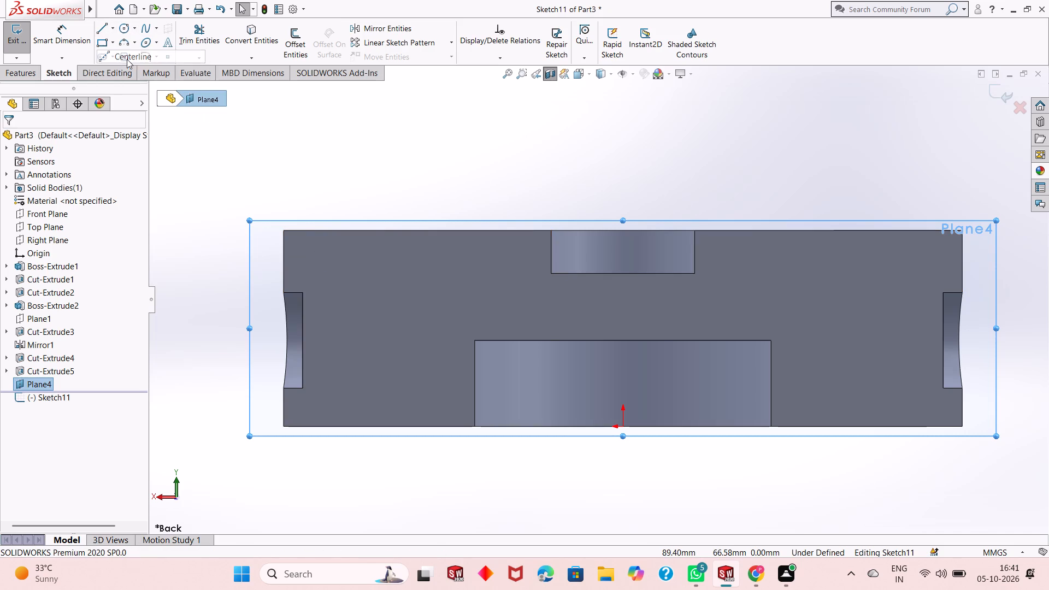
key("Escape")
left_click(113, 27)
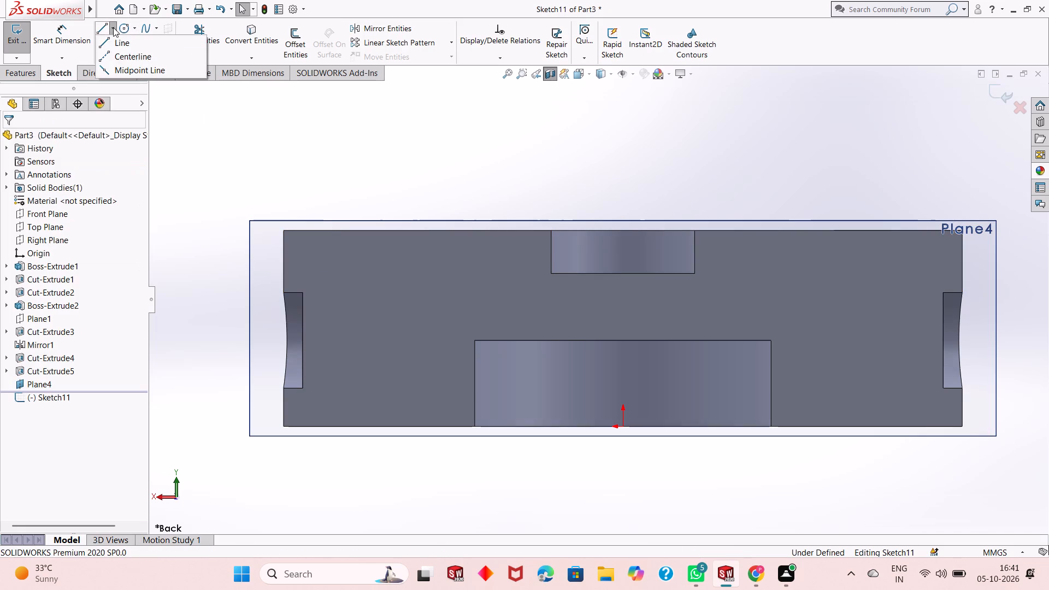
left_click(137, 63)
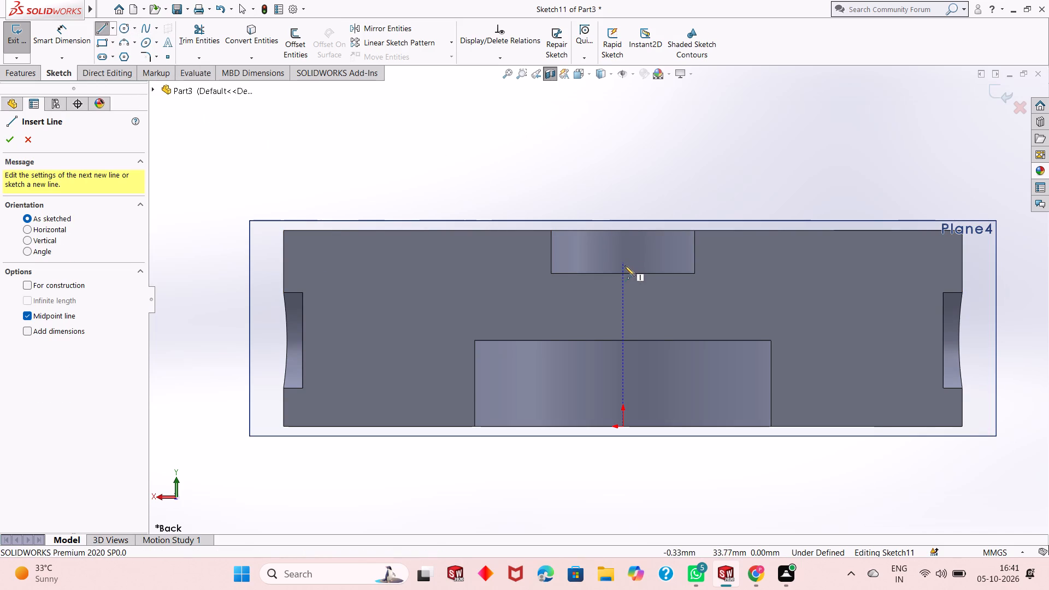
left_click(623, 274)
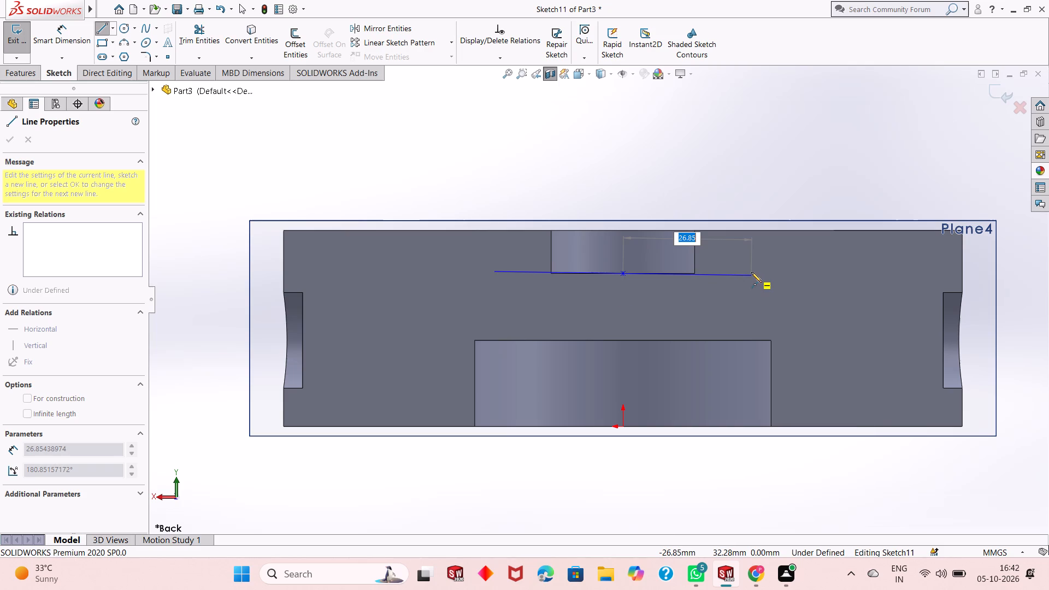
type("46/2")
key("Return")
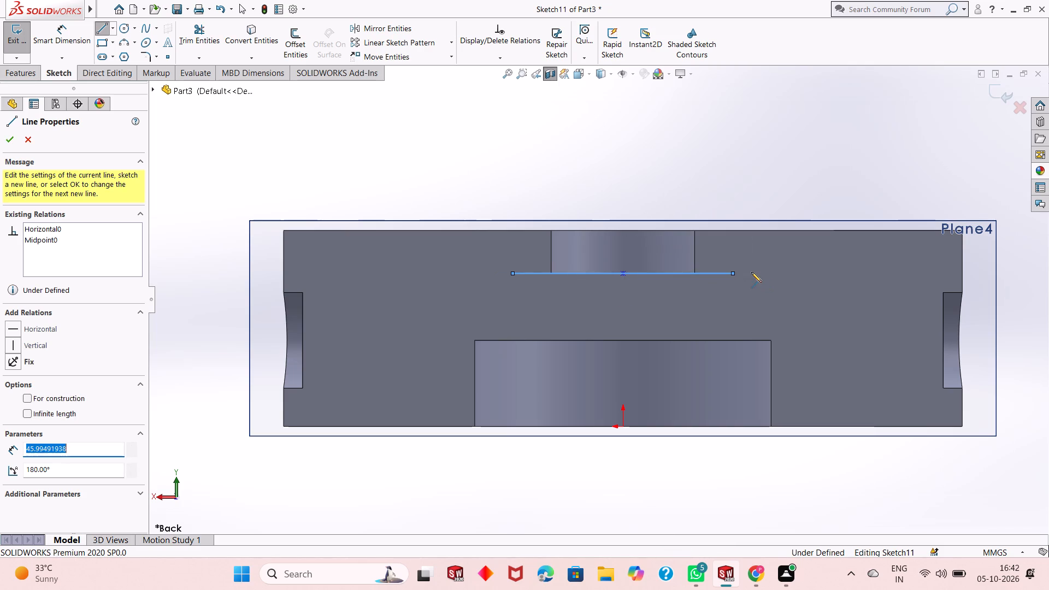
key("Escape")
key("Escape")
key("Escape")
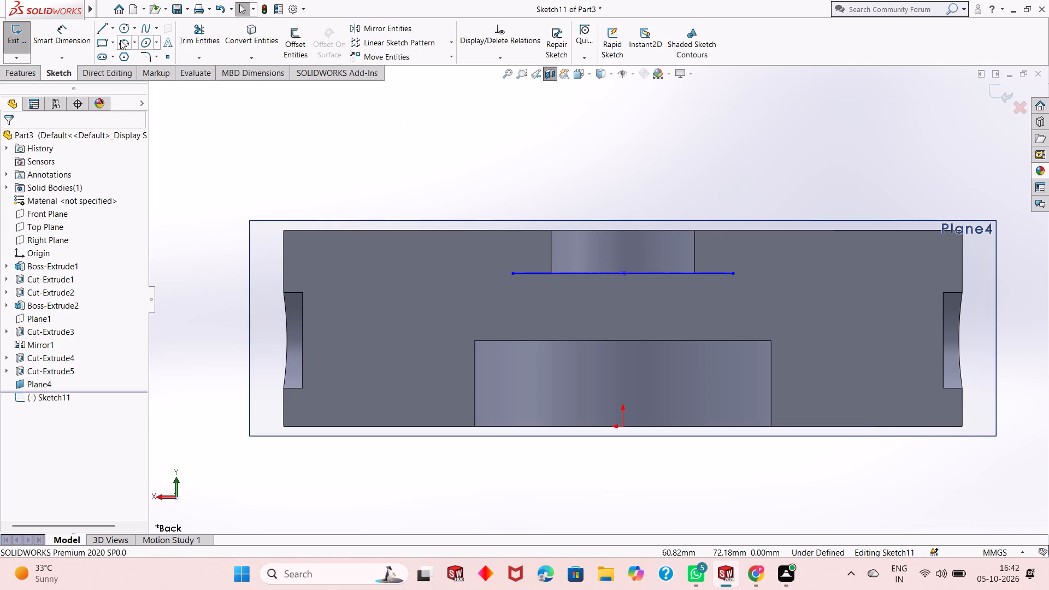
Dimension the horizontal midpoint line and set its full length to 46 mm.
left_click(61, 39)
left_click(685, 272)
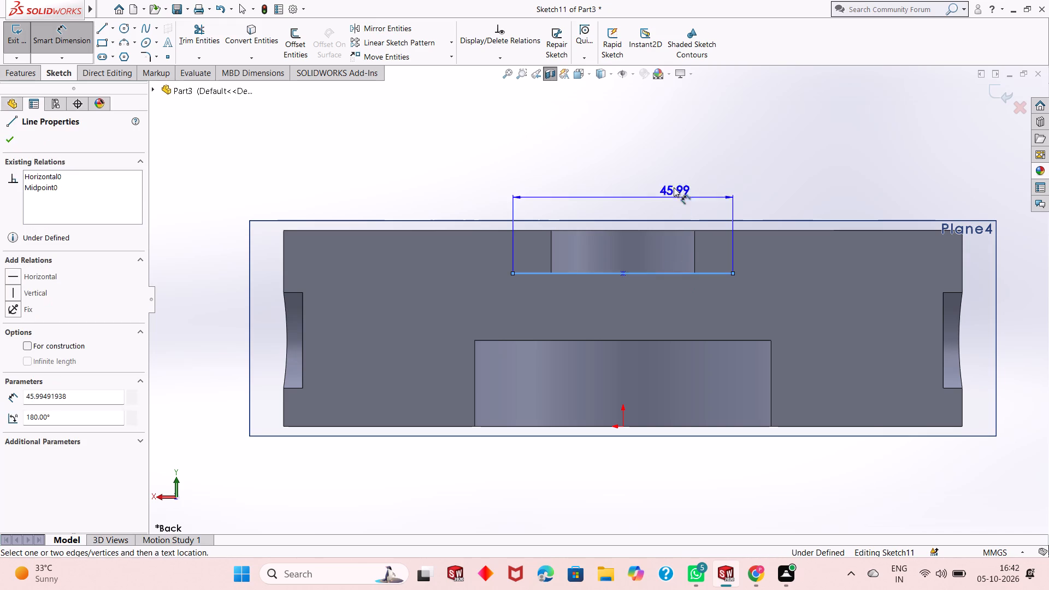
left_click(673, 173)
type("46")
key("Return")
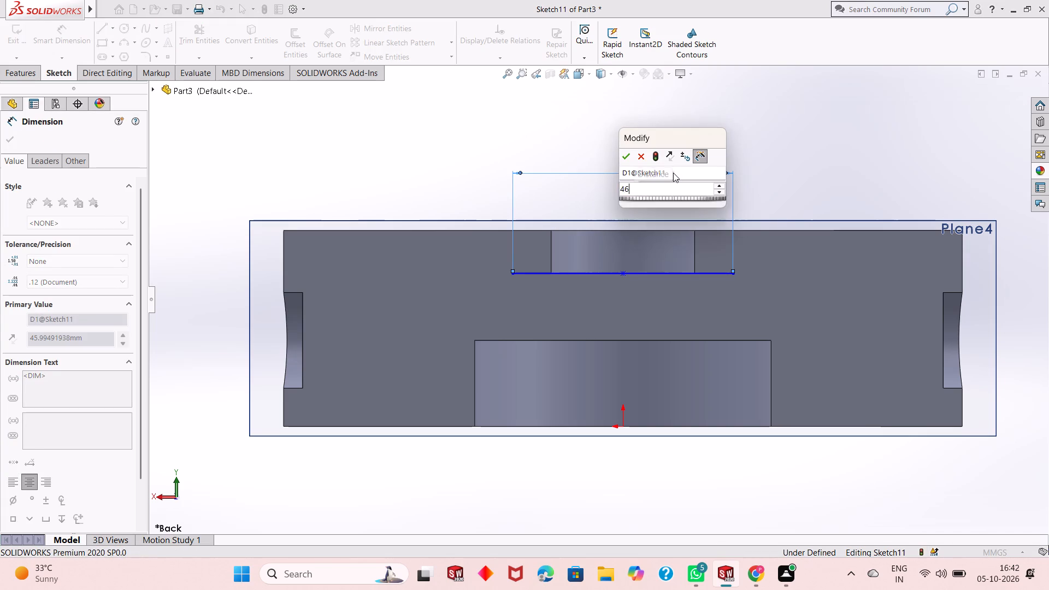
key("Escape")
key("Escape")
key("Escape")
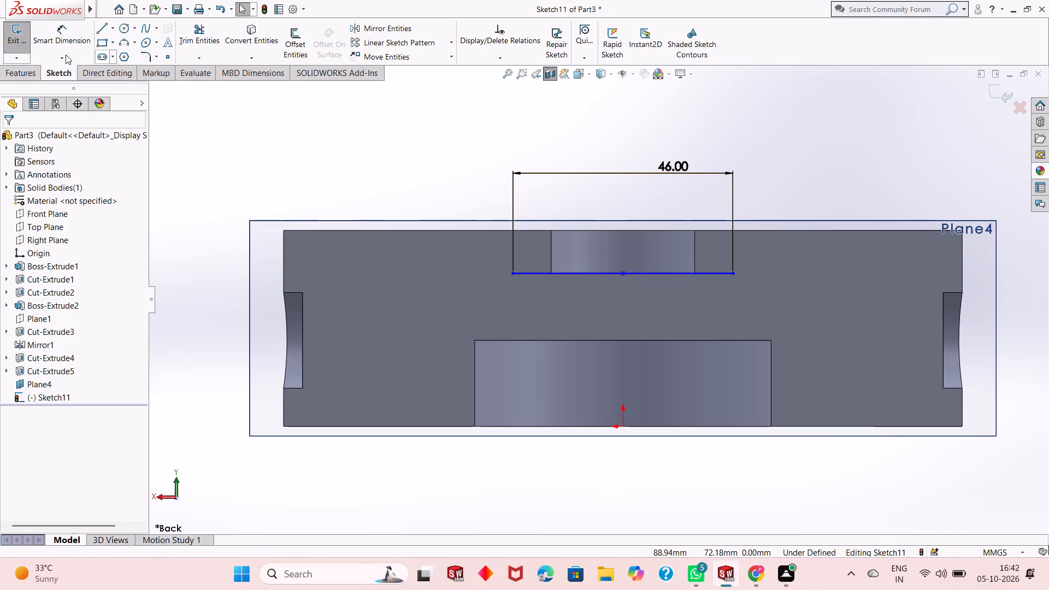
Dimension the vertical distance from the 46 mm line to the recess's top edge.
left_click(66, 40)
left_click(679, 272)
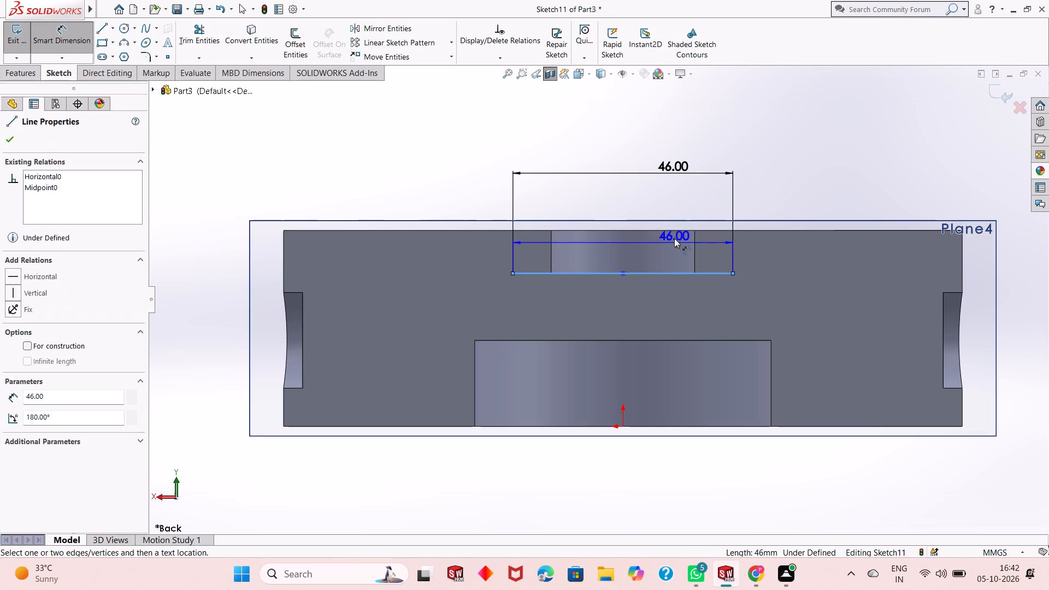
left_click(674, 232)
left_click(680, 185)
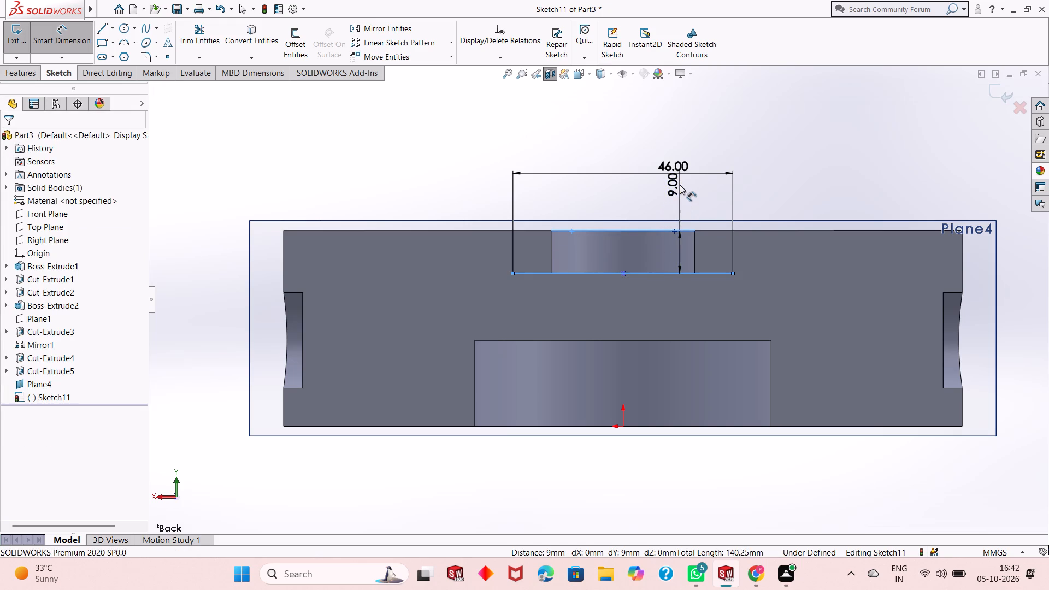
left_click(631, 166)
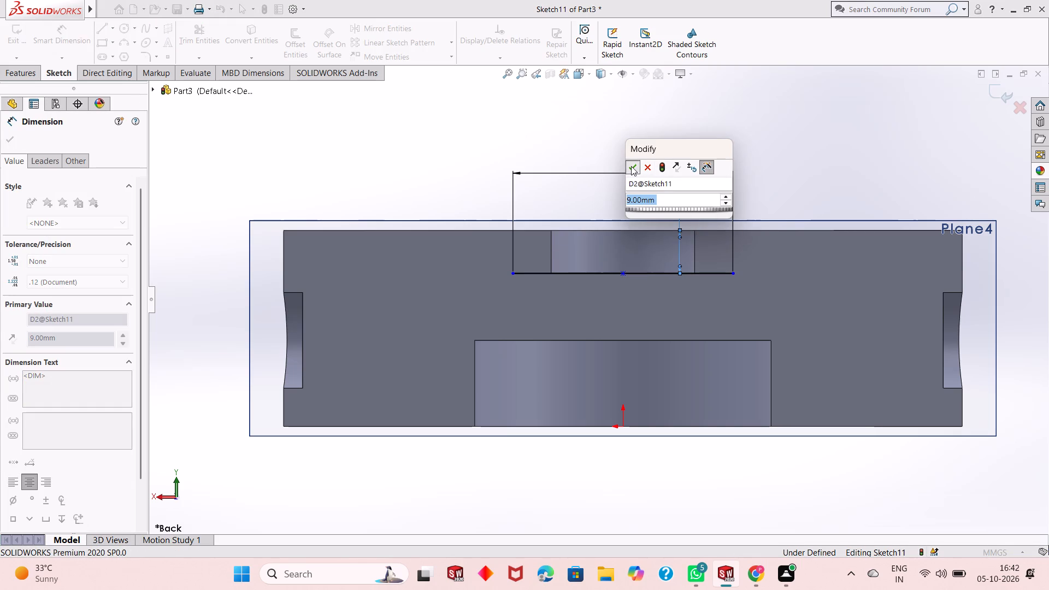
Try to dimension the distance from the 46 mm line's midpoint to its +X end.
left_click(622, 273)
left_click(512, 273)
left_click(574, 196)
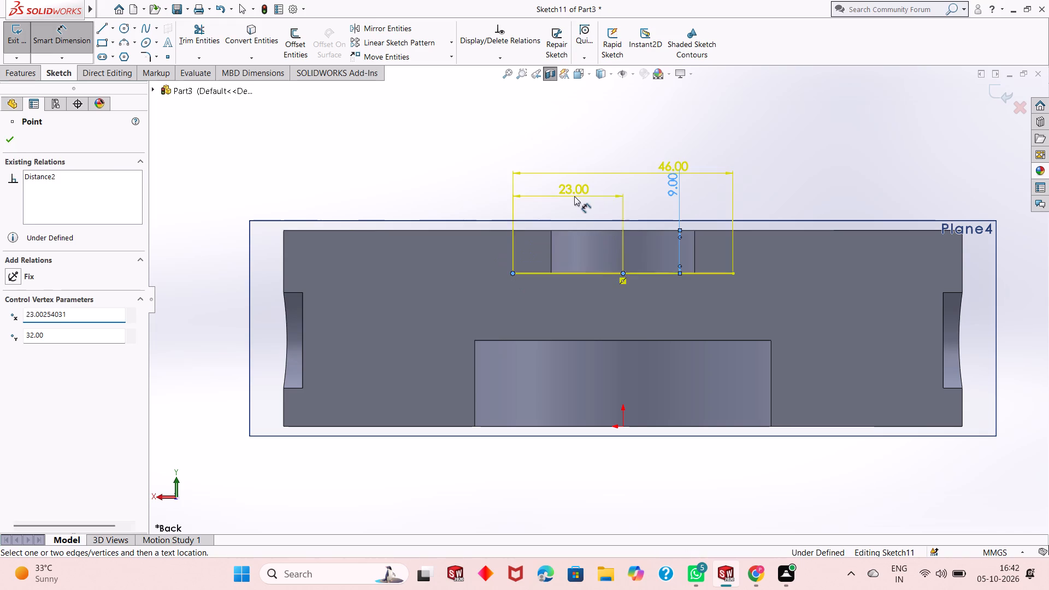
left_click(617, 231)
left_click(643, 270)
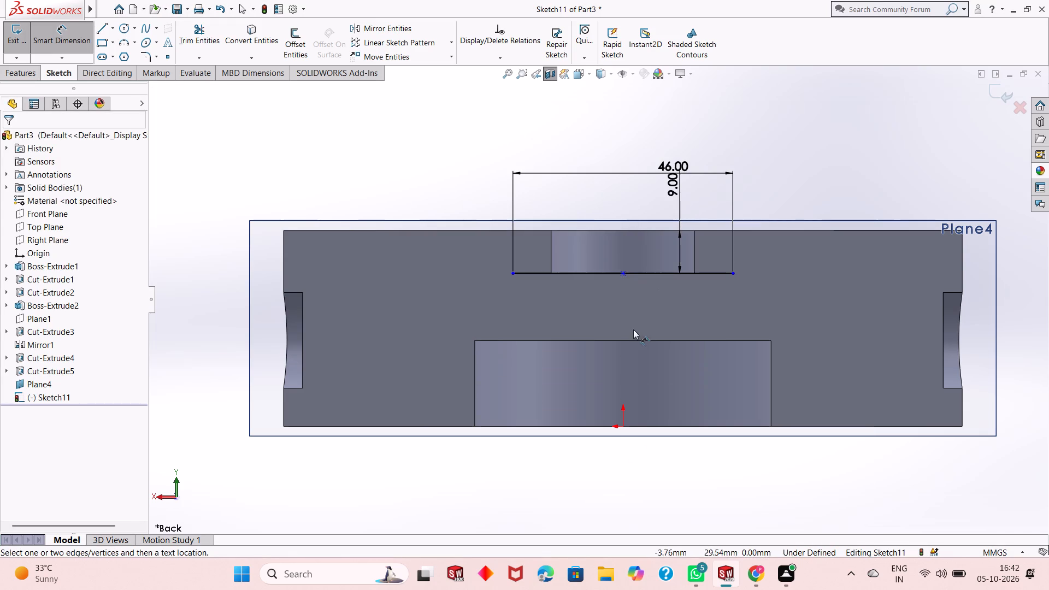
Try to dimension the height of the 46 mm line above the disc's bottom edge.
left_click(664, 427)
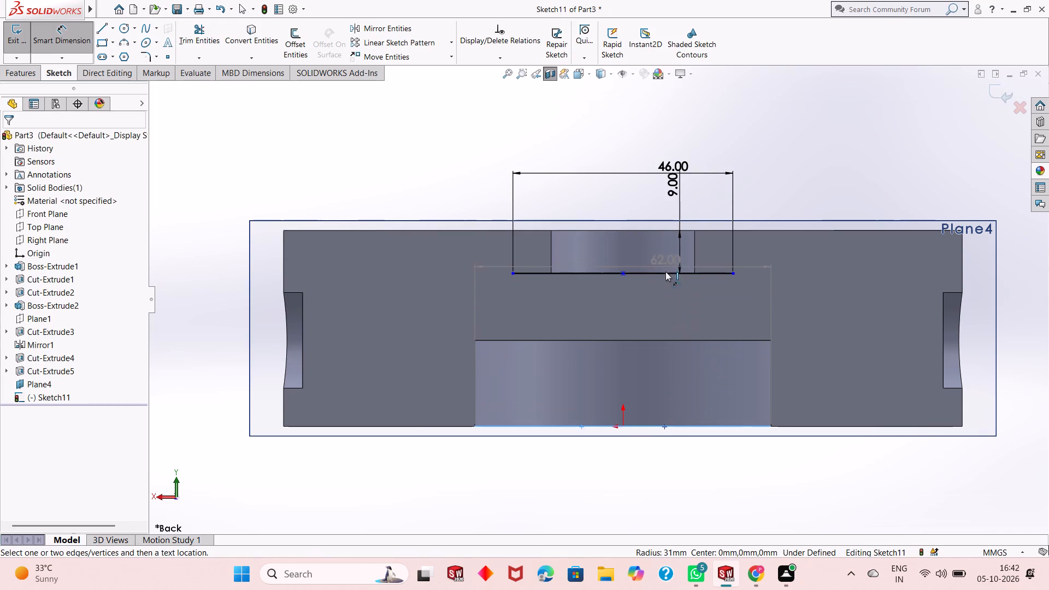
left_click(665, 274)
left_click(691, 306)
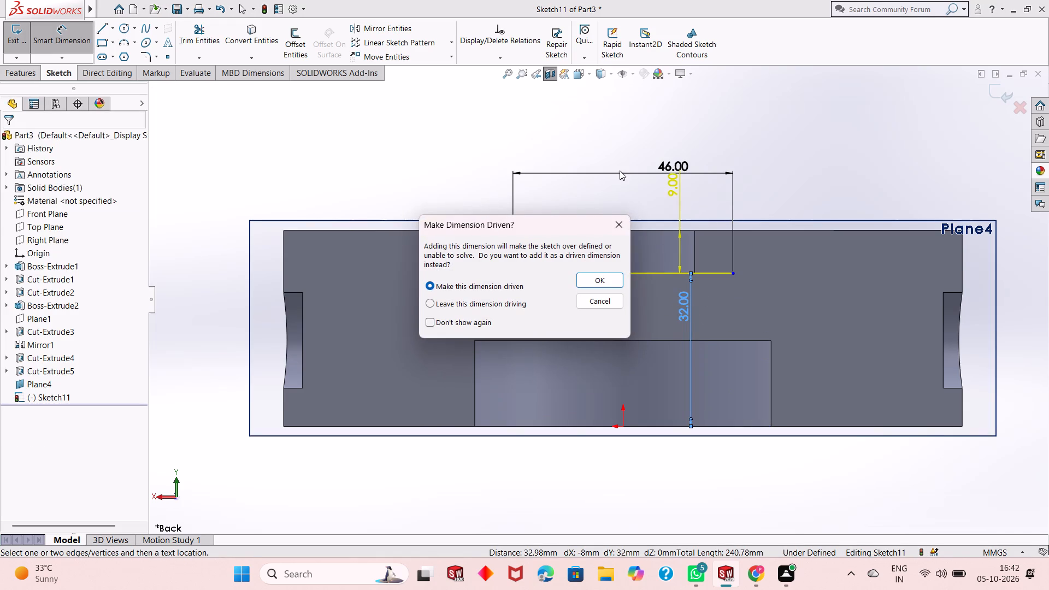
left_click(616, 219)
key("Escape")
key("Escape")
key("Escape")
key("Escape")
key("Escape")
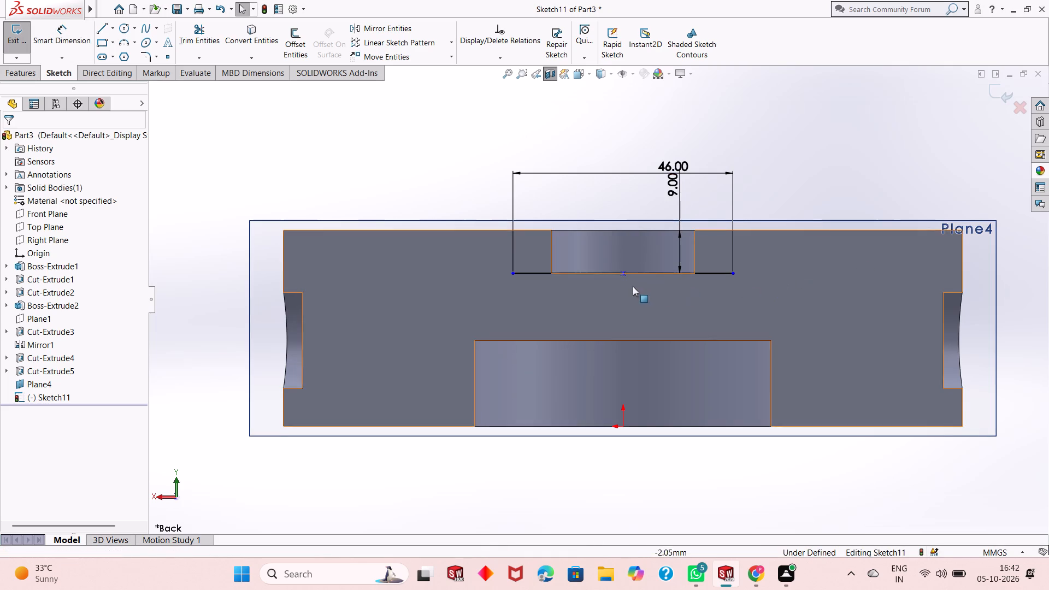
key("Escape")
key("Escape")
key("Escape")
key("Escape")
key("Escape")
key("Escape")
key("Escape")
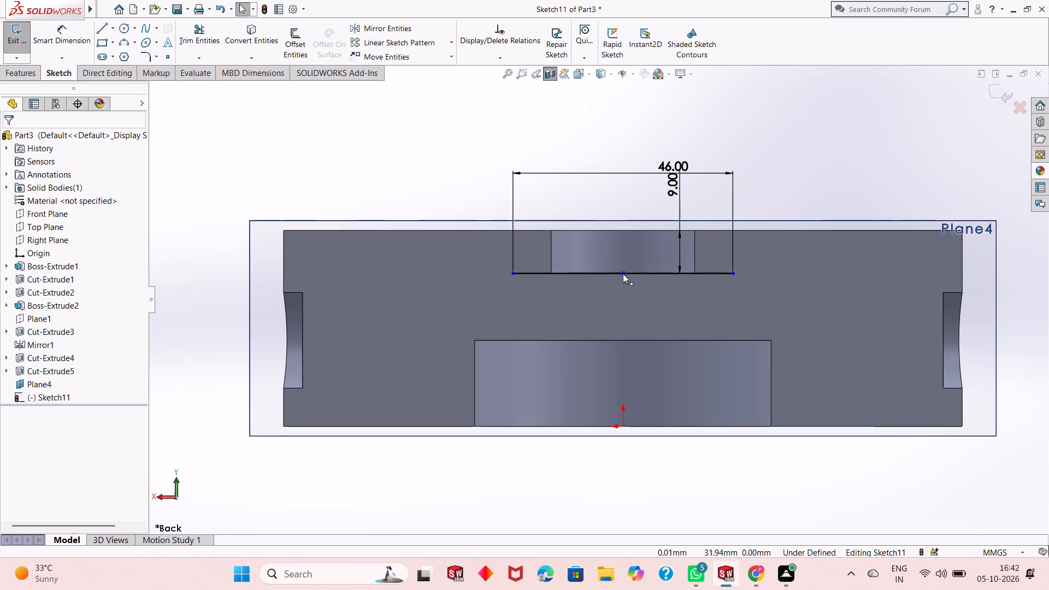
Undo the 46 mm midpoint line together with its length and depth dimensions.
key("Escape")
key("Escape")
key("Escape")
key("Escape")
key("Escape")
key("Escape")
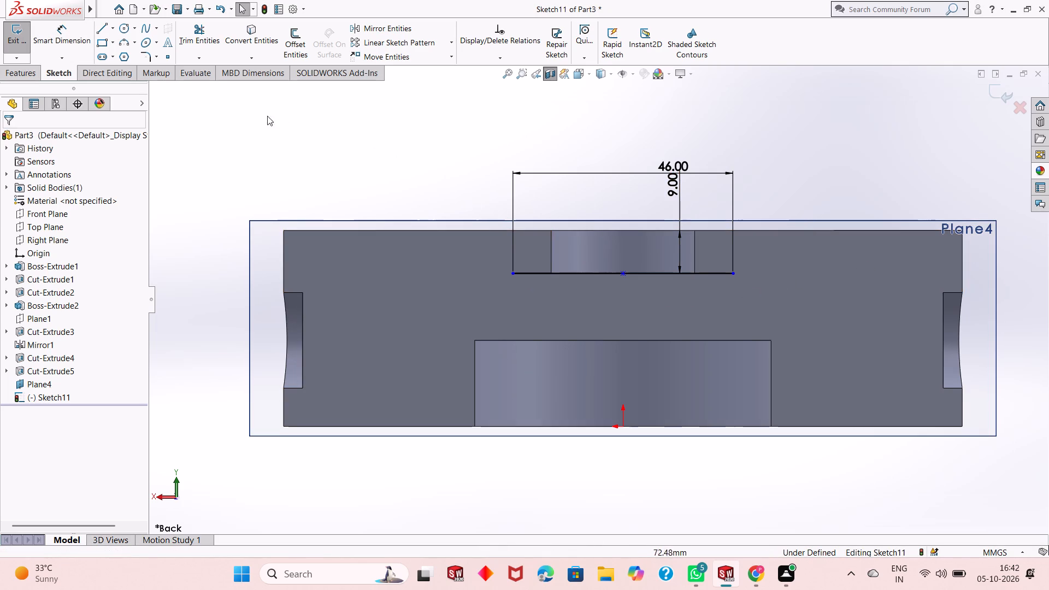
key("Escape")
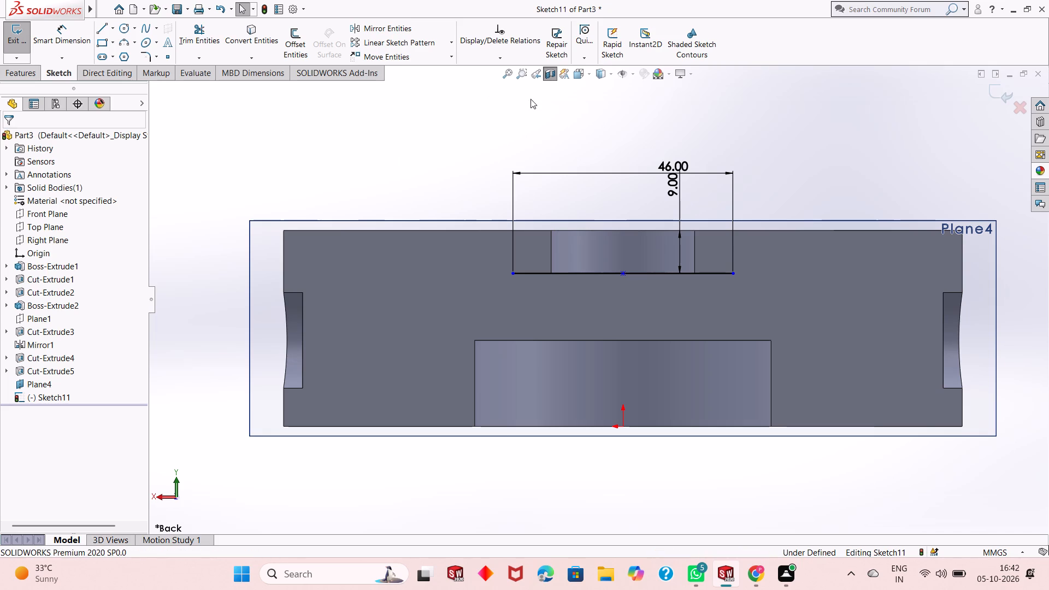
key("ctrl+z")
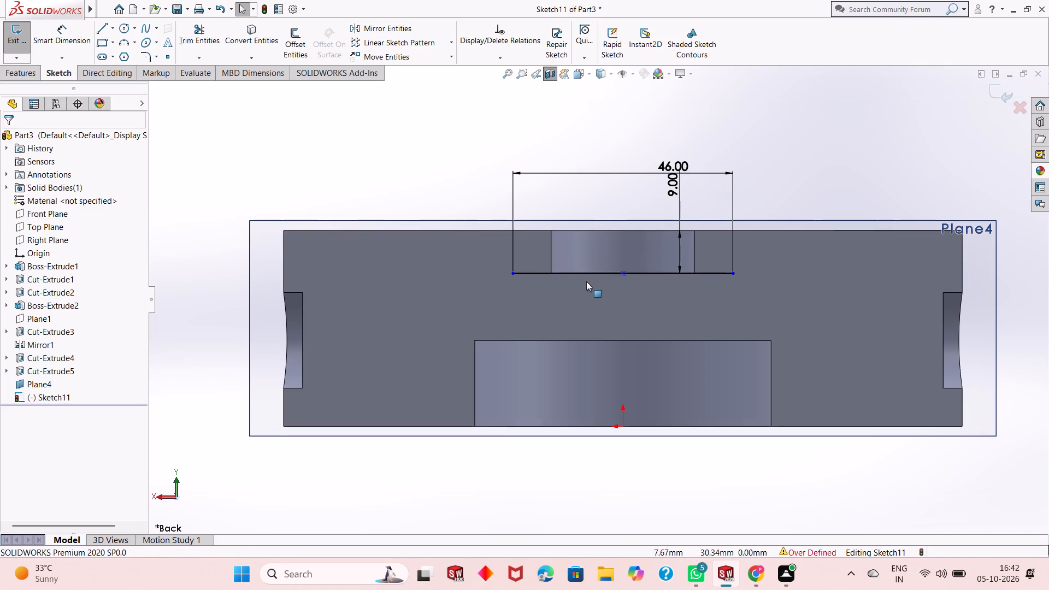
key("ctrl+z")
key("ctrl+z")
key("ctrl+z")
key("ctrl+z")
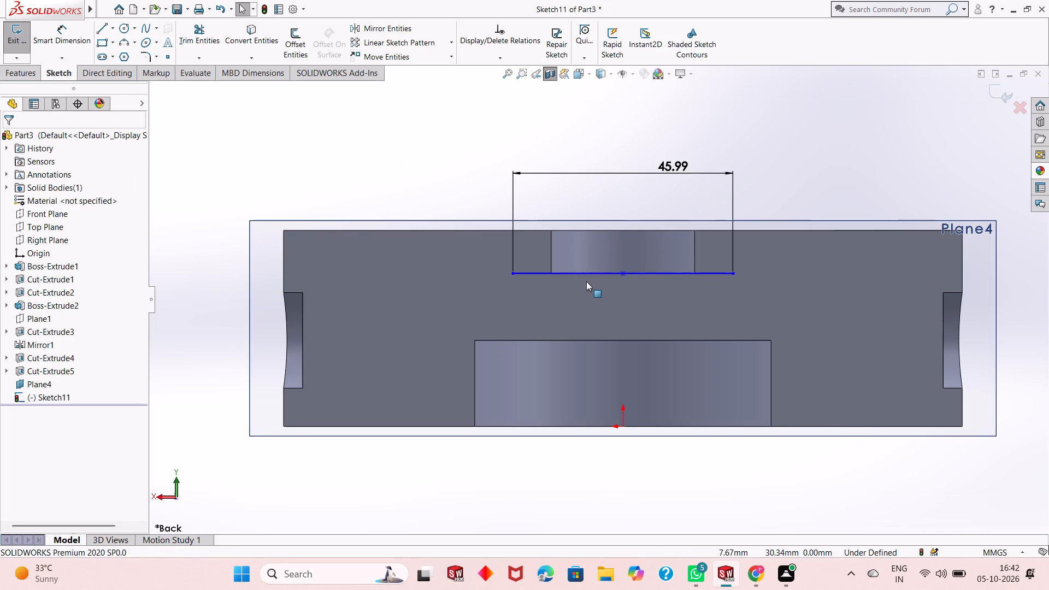
key("ctrl+z")
key("ctrl+z")
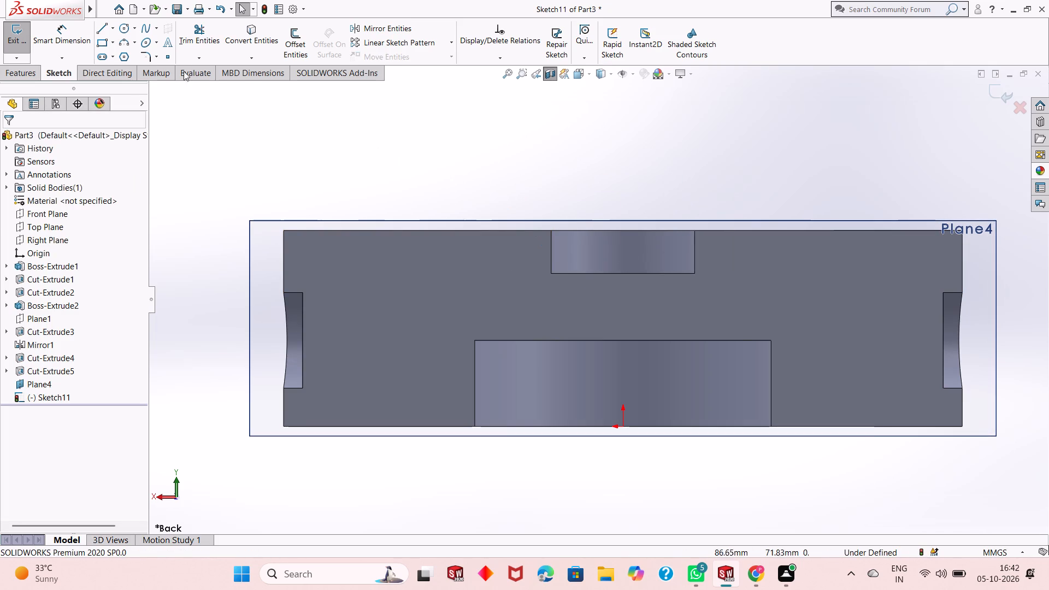
Sketch a 23 mm (15+8) line from the top recess floor's midpoint towards +X, continuing with a slanted line to the bottom pocket's top edge.
left_click(108, 30)
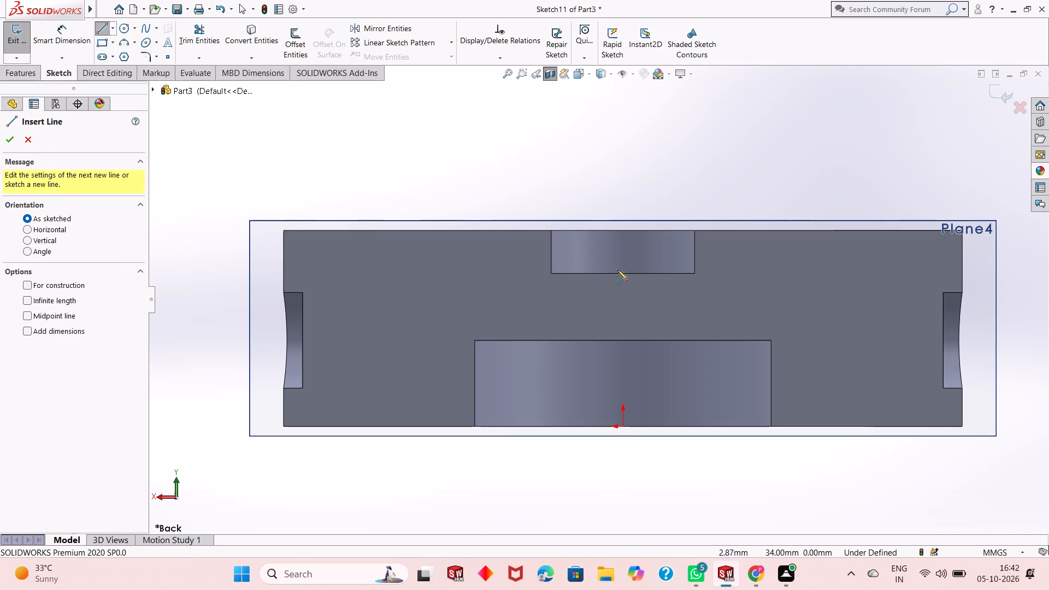
left_click(626, 275)
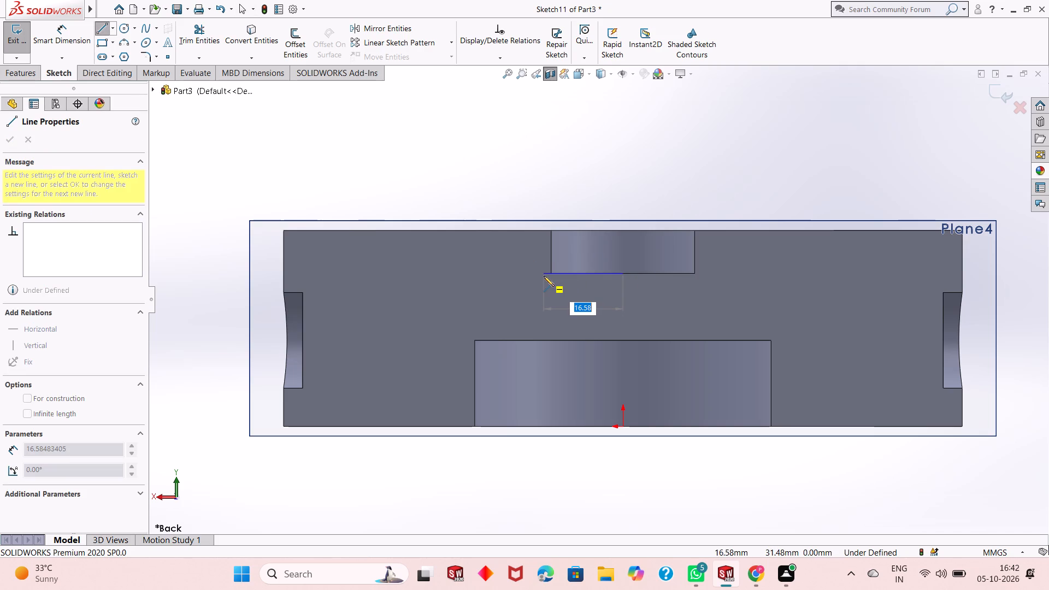
type("15+8")
key("Return")
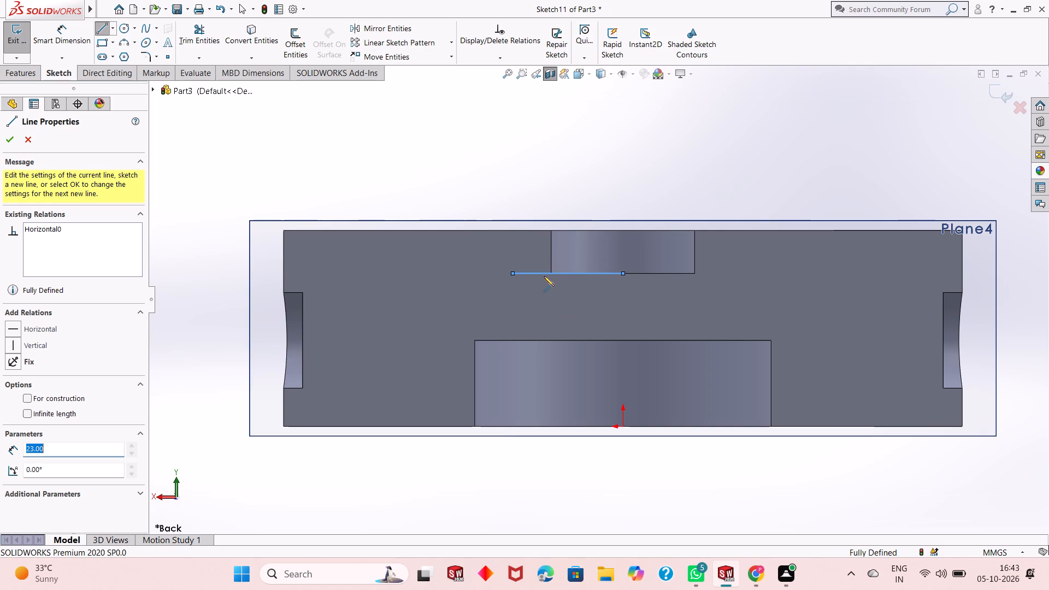
left_click(484, 339)
key("Escape")
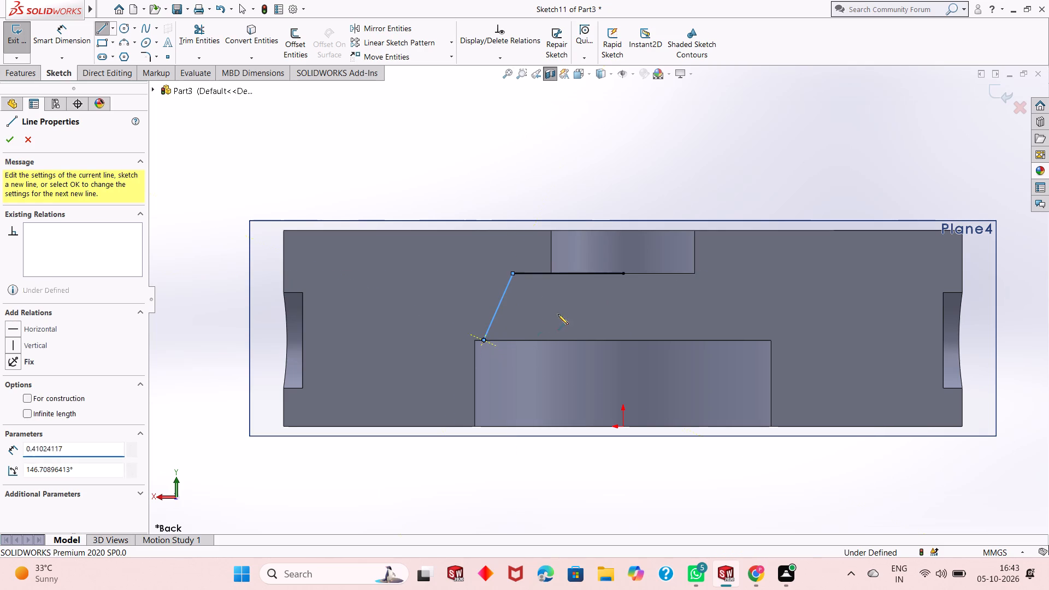
key("Escape")
key("Escape")
key("Escape")
key("Escape")
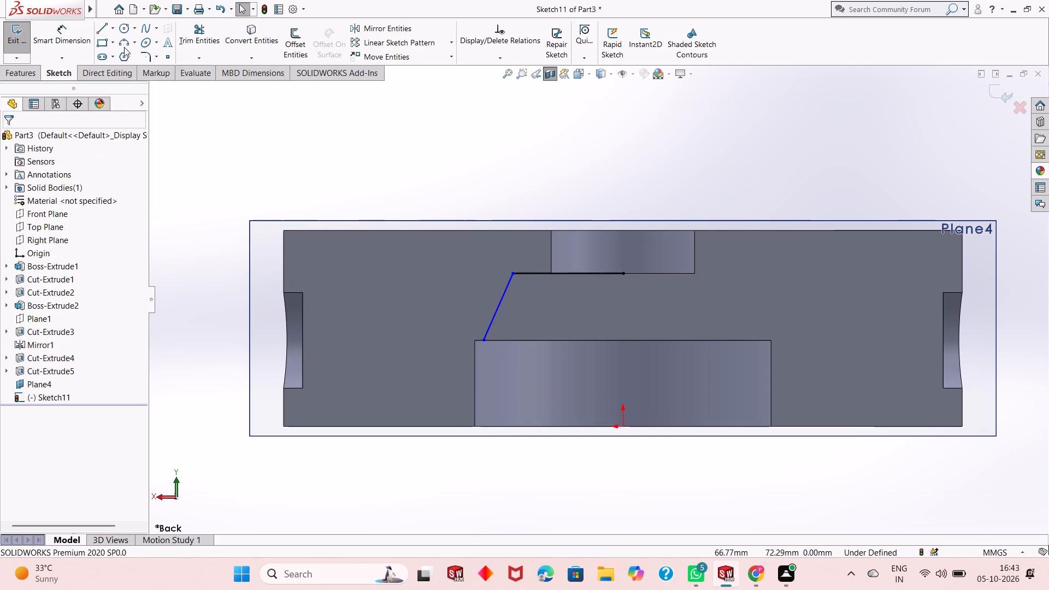
Sketch a matching 23 mm (15+8) line from the same midpoint towards -X, continuing with a slanted line to the bottom pocket's top edge.
left_click(97, 29)
left_click(624, 275)
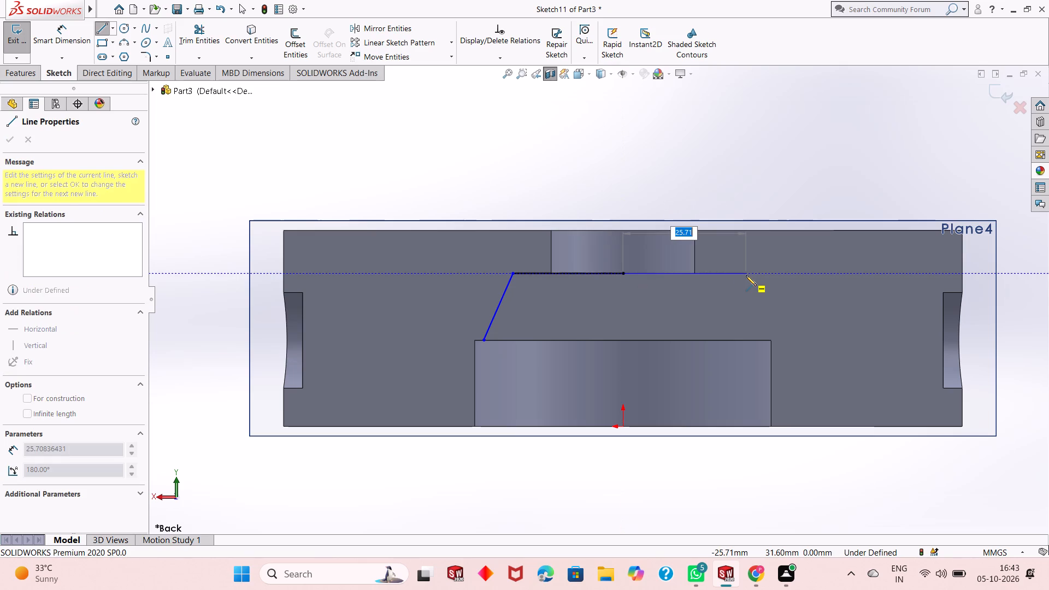
type("15+8")
key("Return")
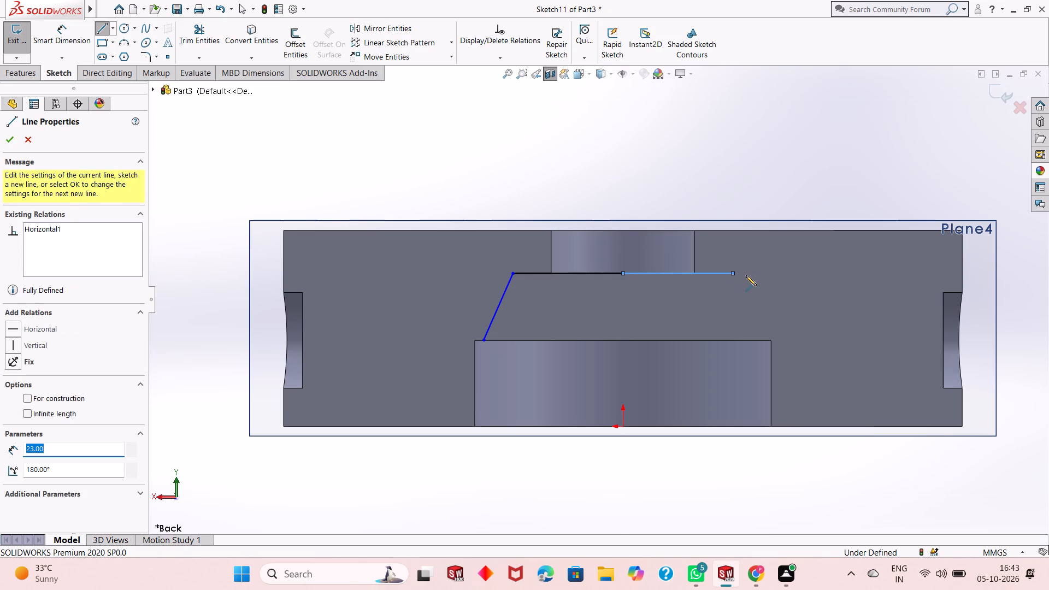
left_click(752, 342)
key("Escape")
key("Escape")
key("Escape")
key("Escape")
key("Escape")
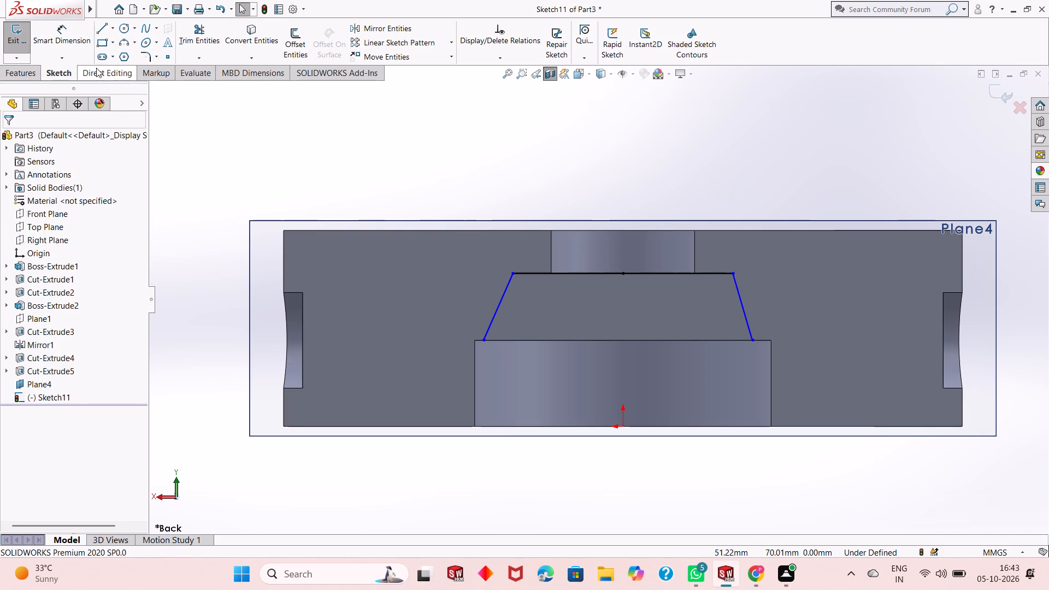
Dimension the lengths of the two horizontal half-lines on either side of the recess floor's midpoint.
left_click(78, 34)
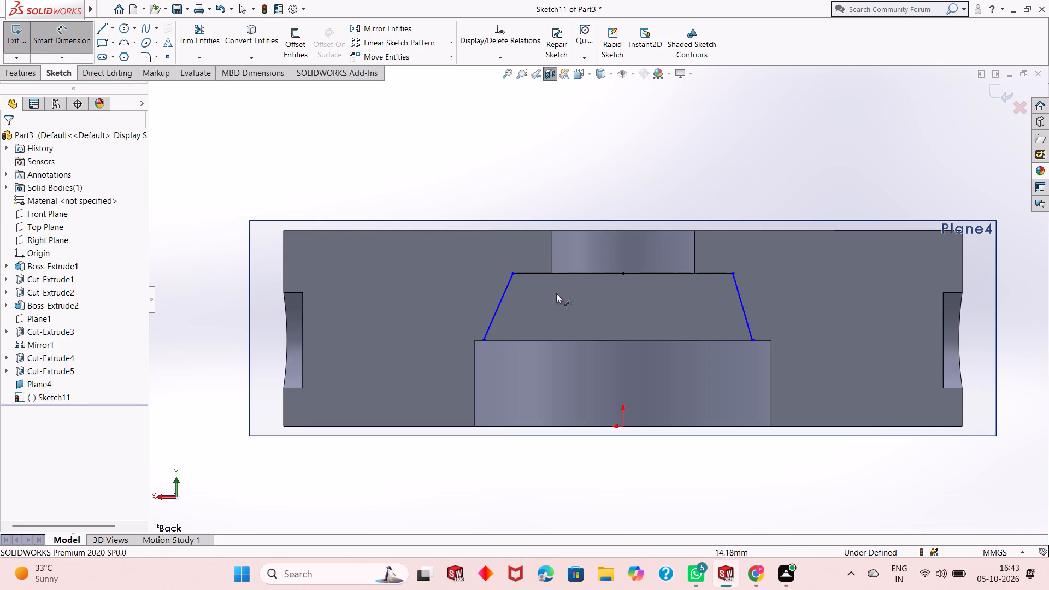
left_click(654, 273)
left_click(680, 164)
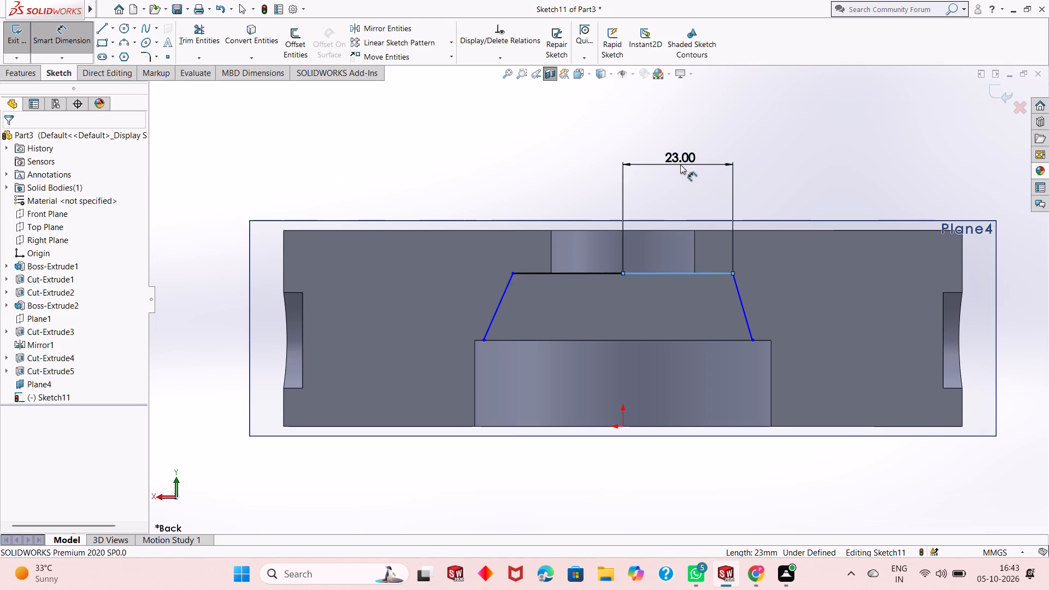
left_click(630, 141)
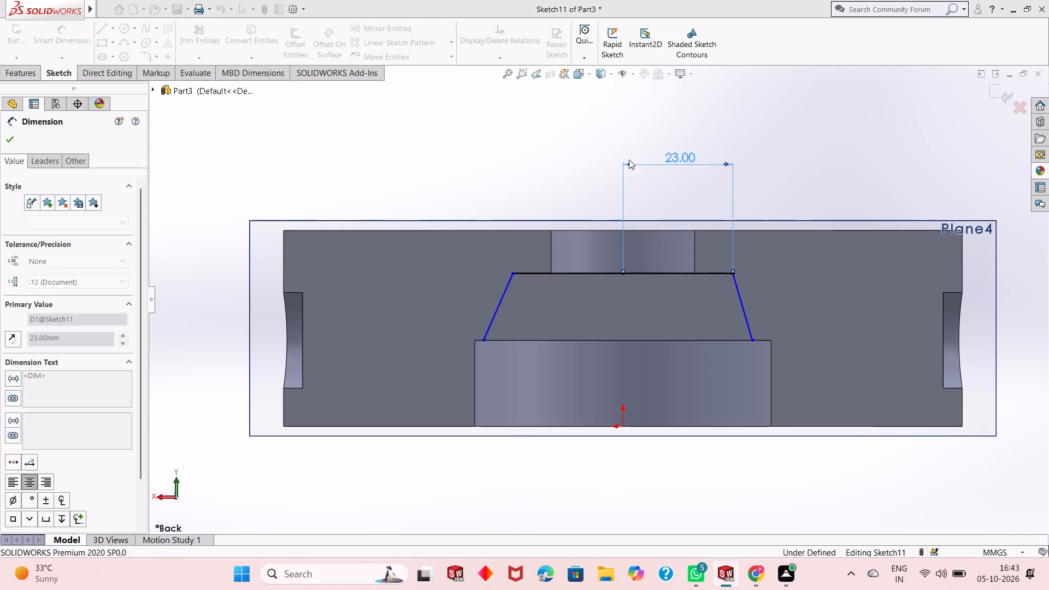
left_click(579, 275)
left_click(591, 178)
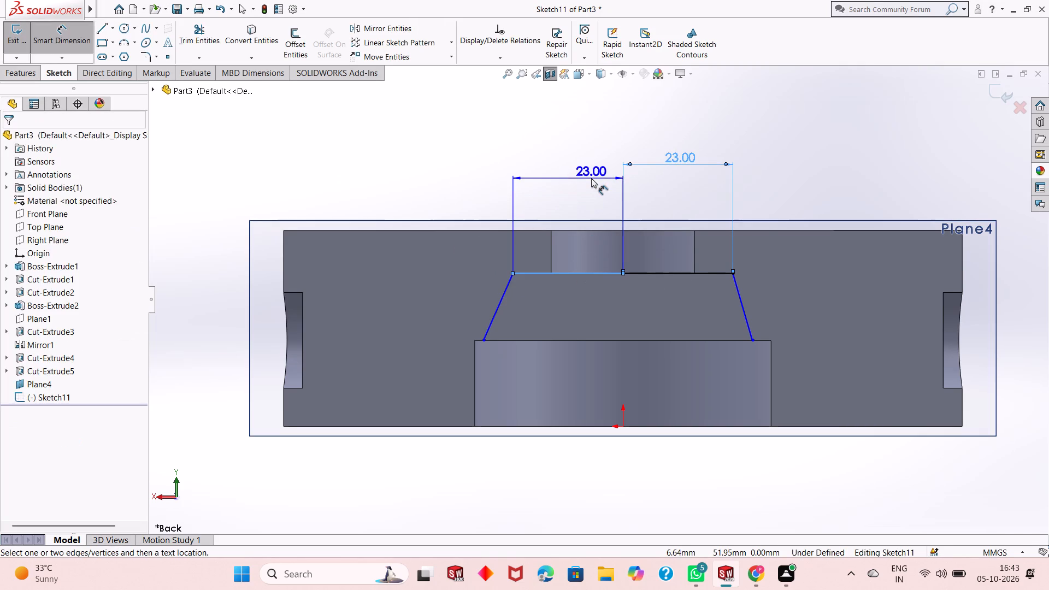
left_click(544, 165)
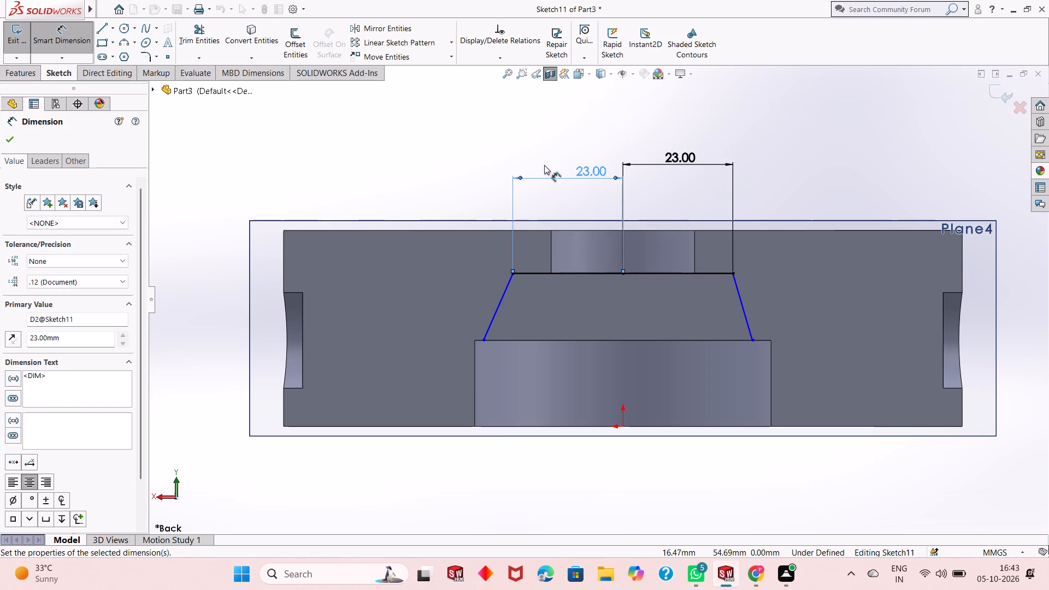
Dimension the +X slanted line's angle from vertical at its upper end and set it to 15°.
left_click(500, 306)
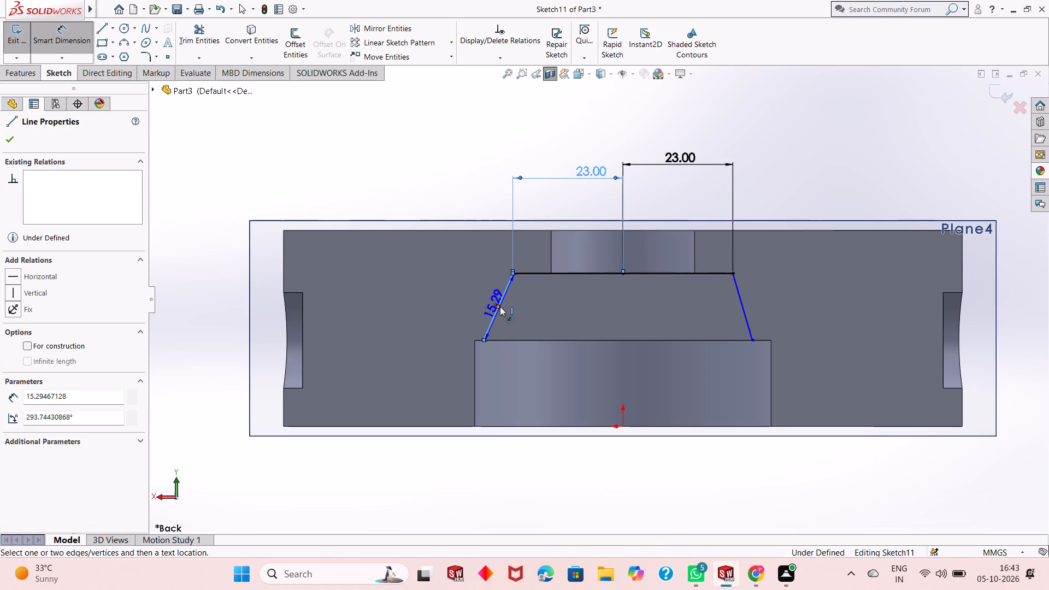
left_click(515, 274)
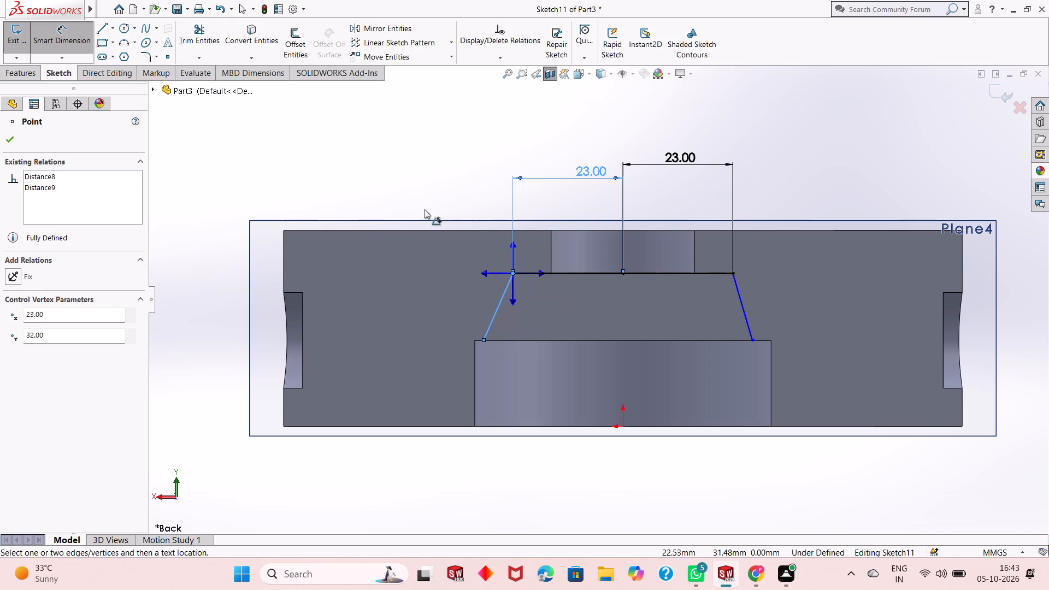
left_click(513, 299)
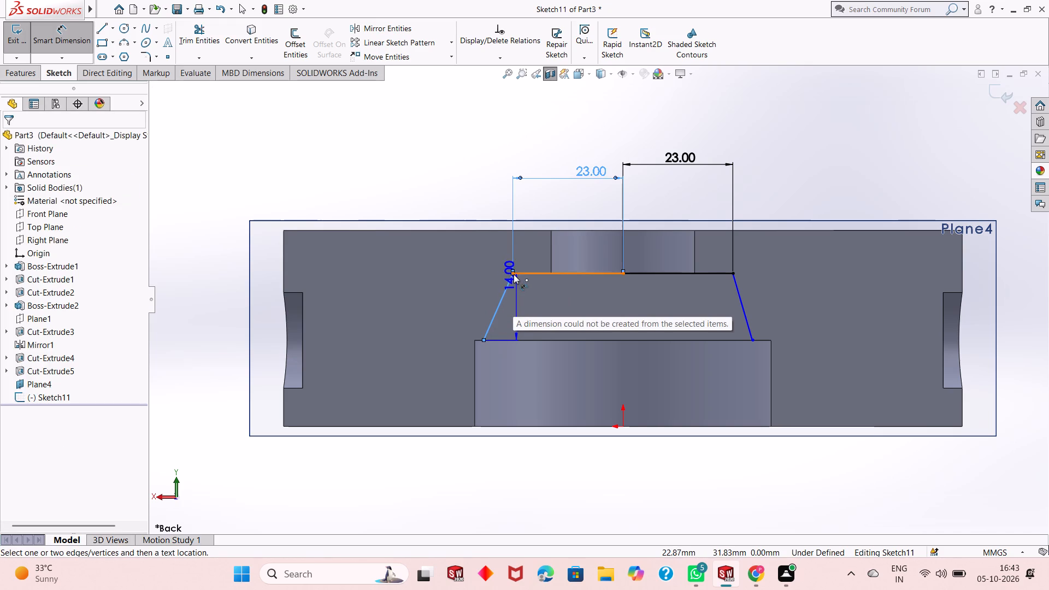
left_click(514, 274)
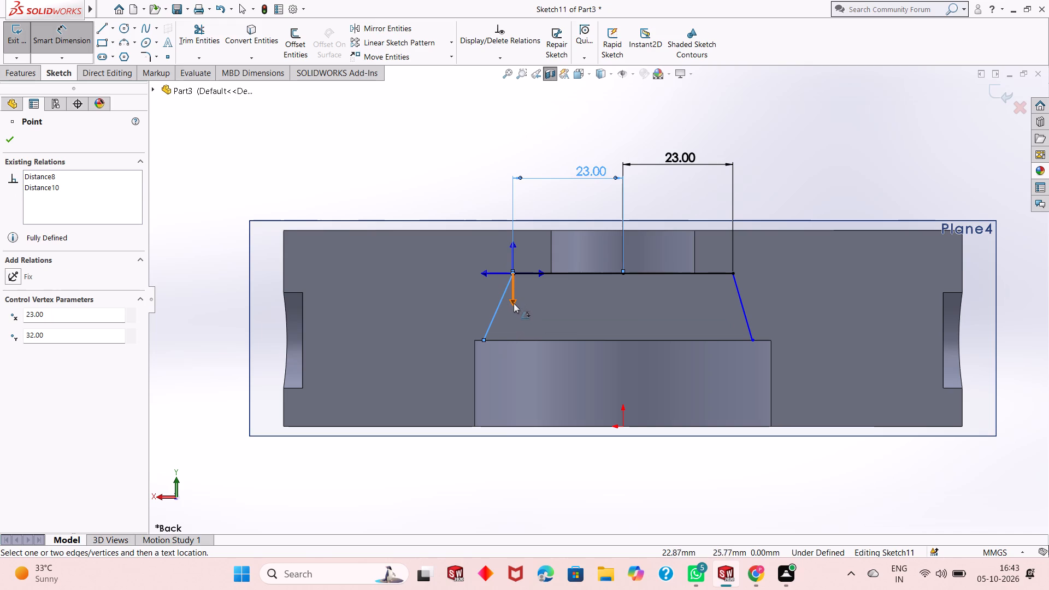
left_click(514, 304)
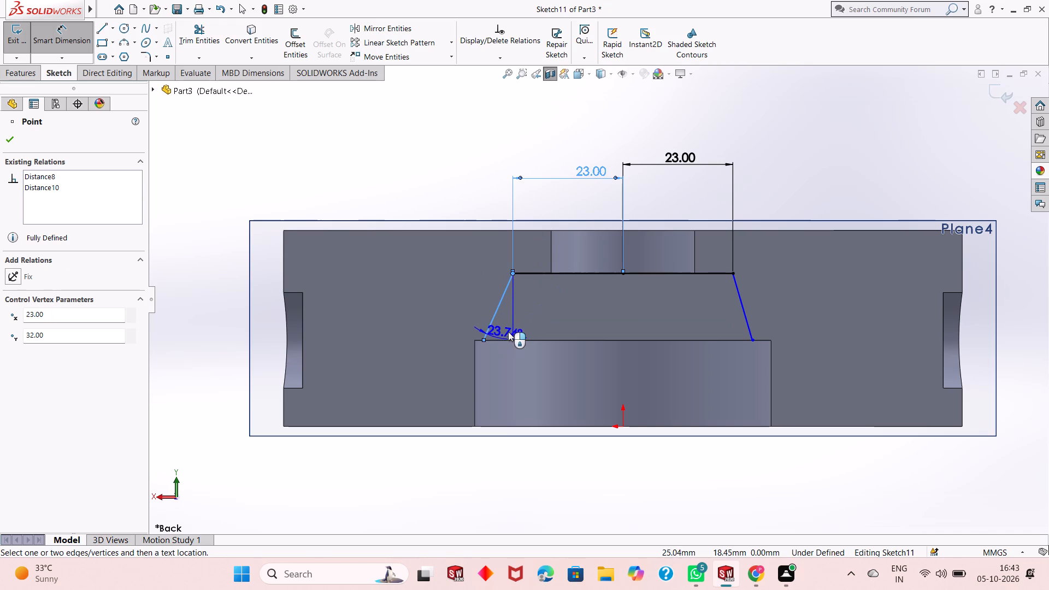
left_click(511, 329)
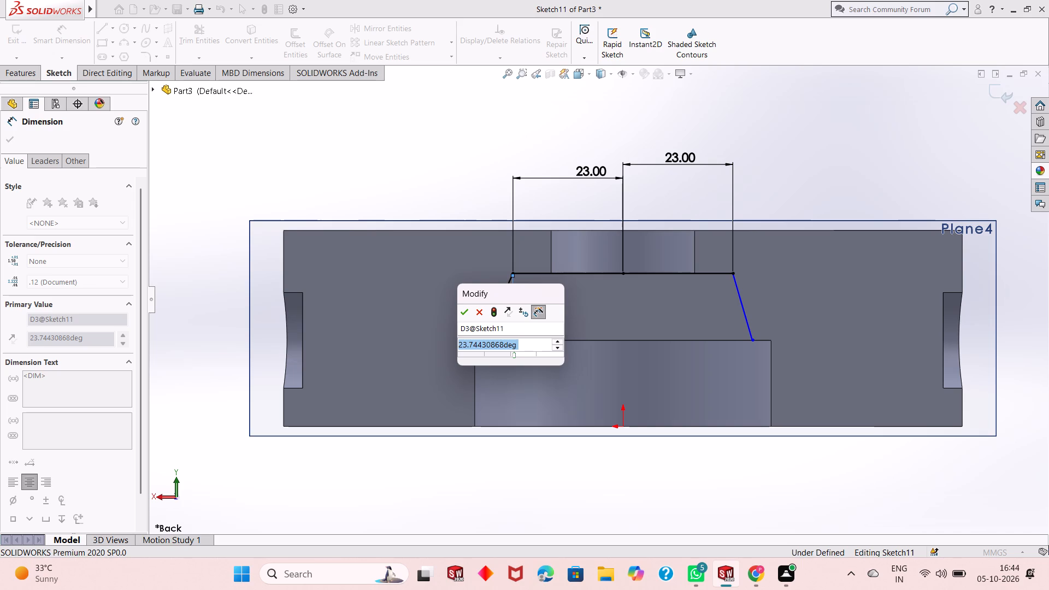
type("15")
key("Return")
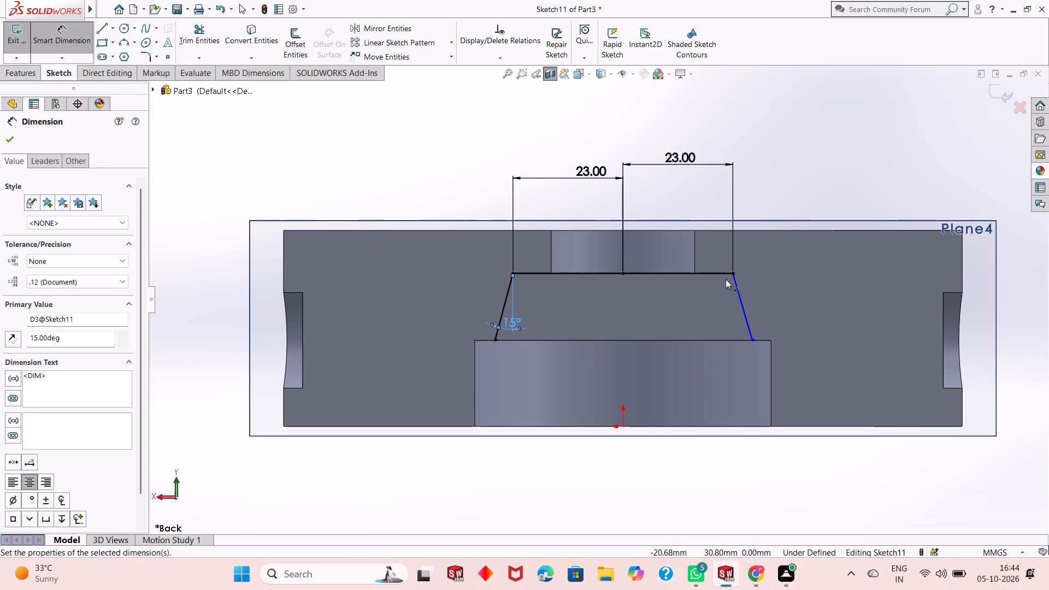
Dimension the -X slanted line's angle from vertical at its upper end and set it to 15°.
left_click(745, 313)
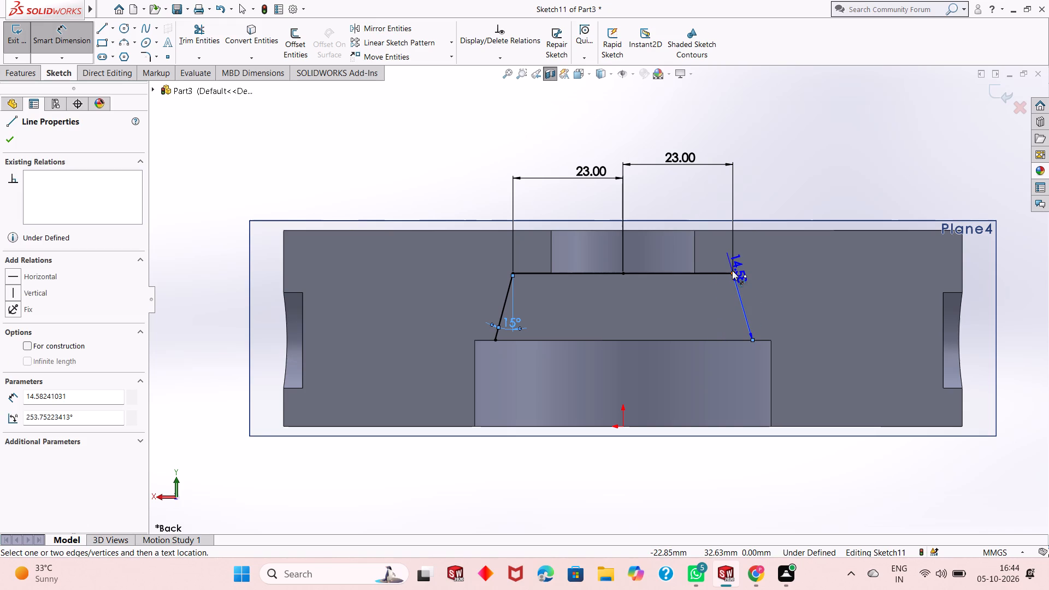
left_click(732, 270)
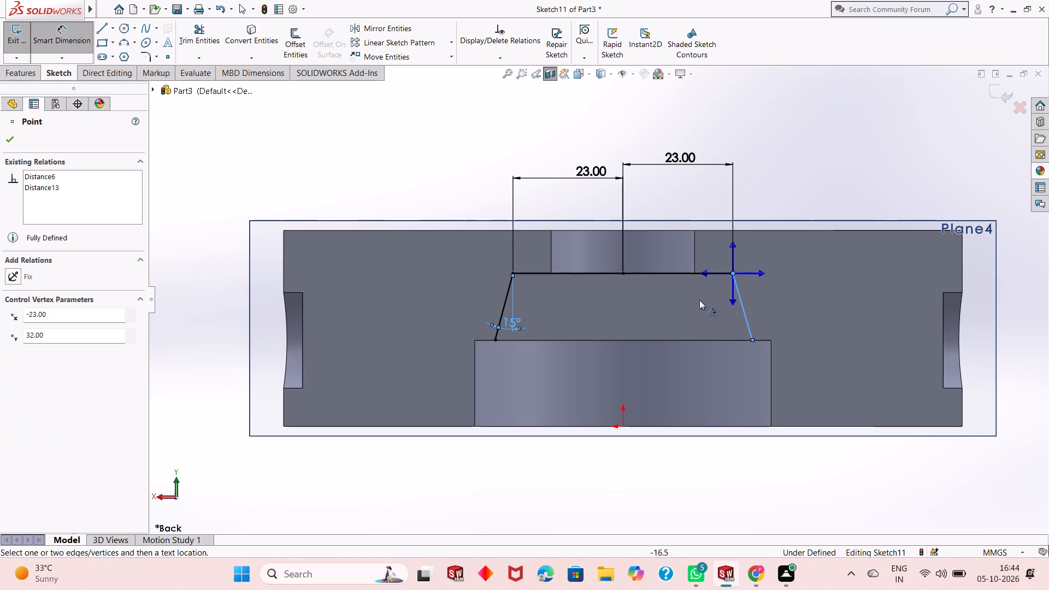
left_click(730, 304)
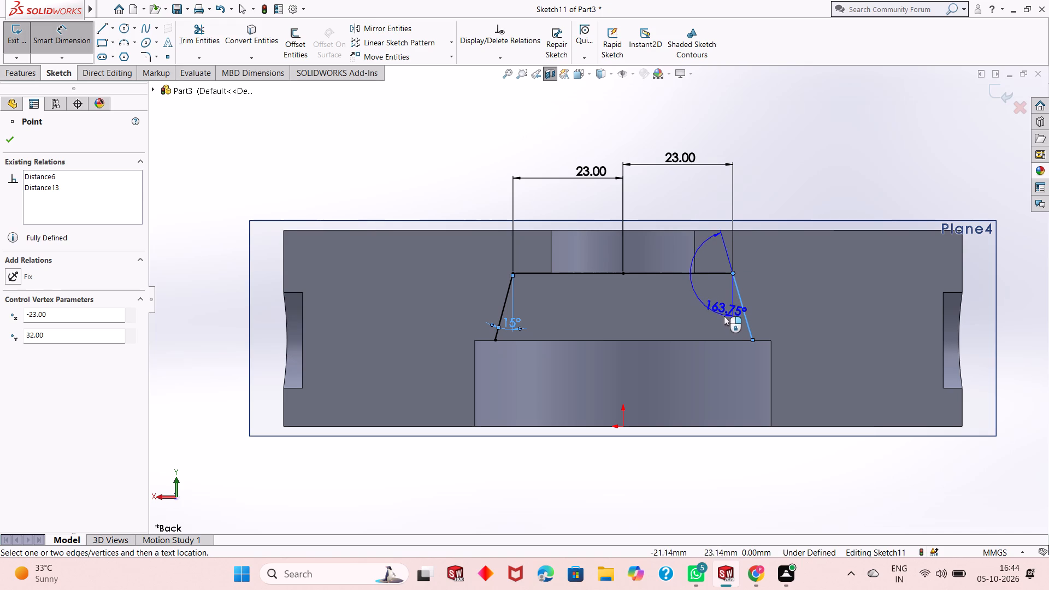
left_click(744, 331)
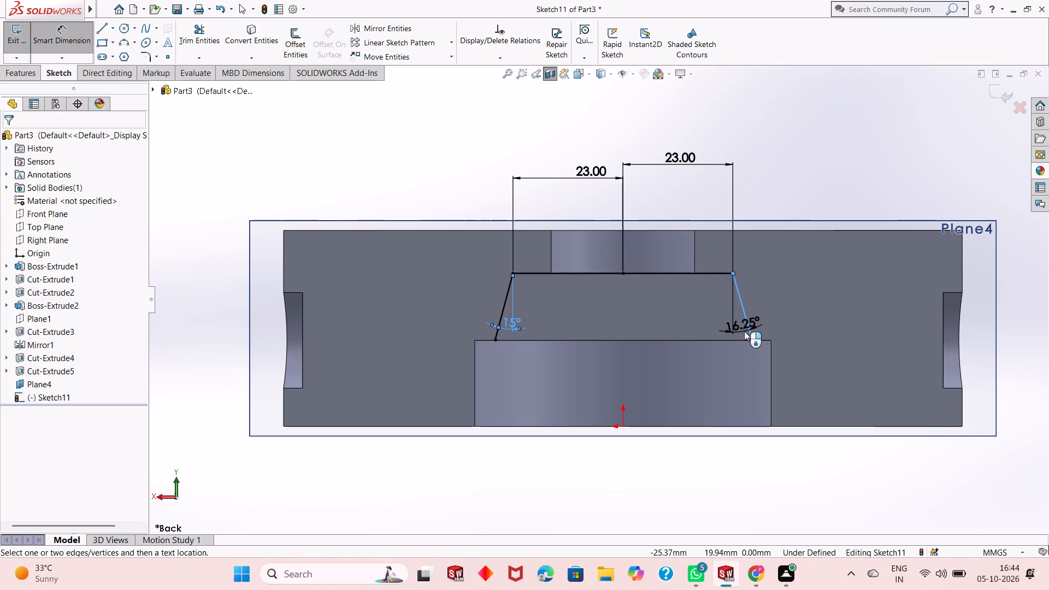
key("2")
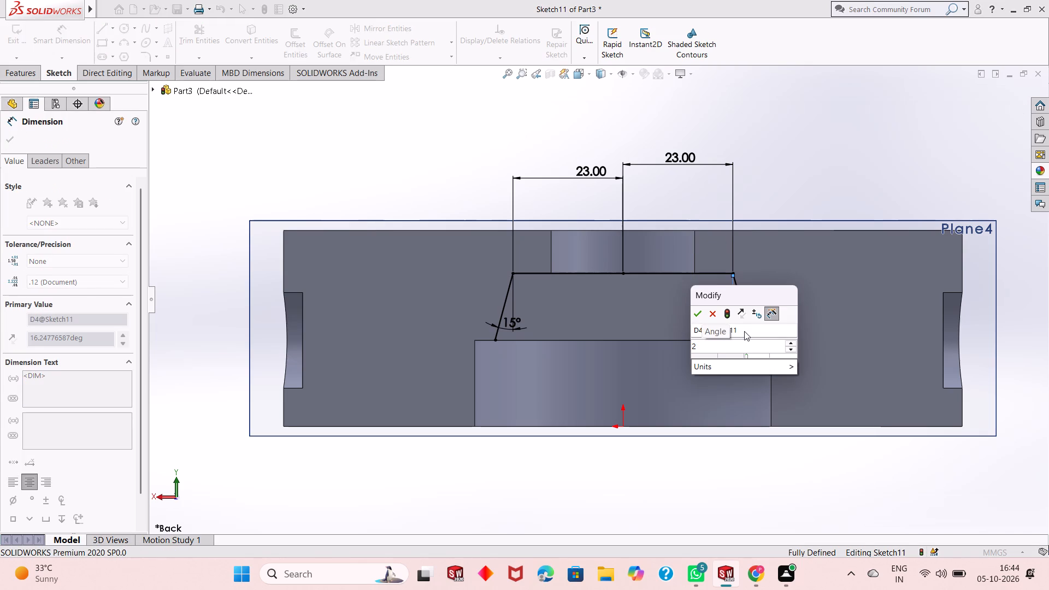
key("BackSpace")
type("15")
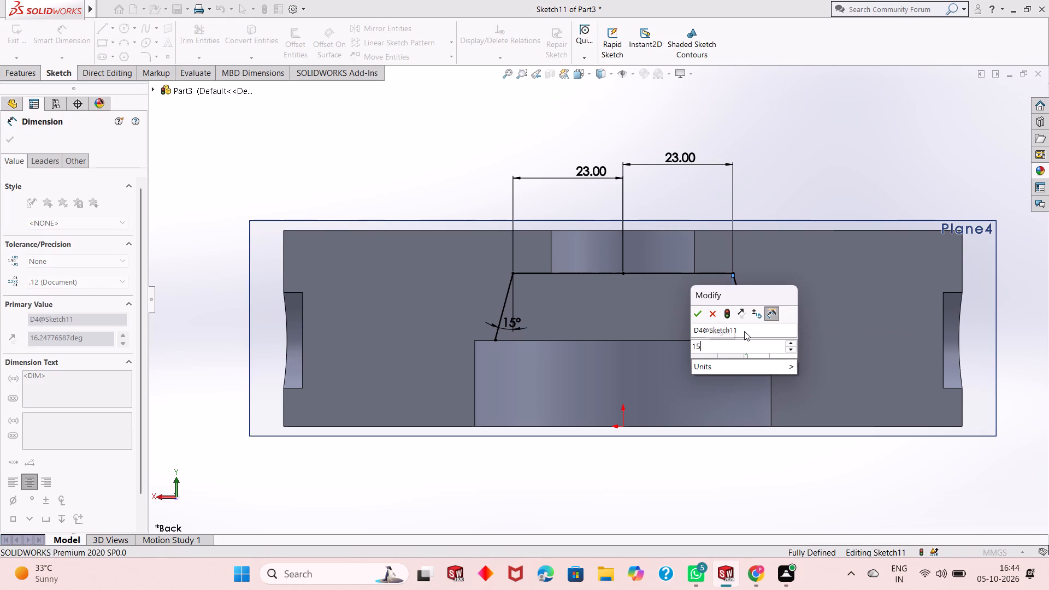
key("Return")
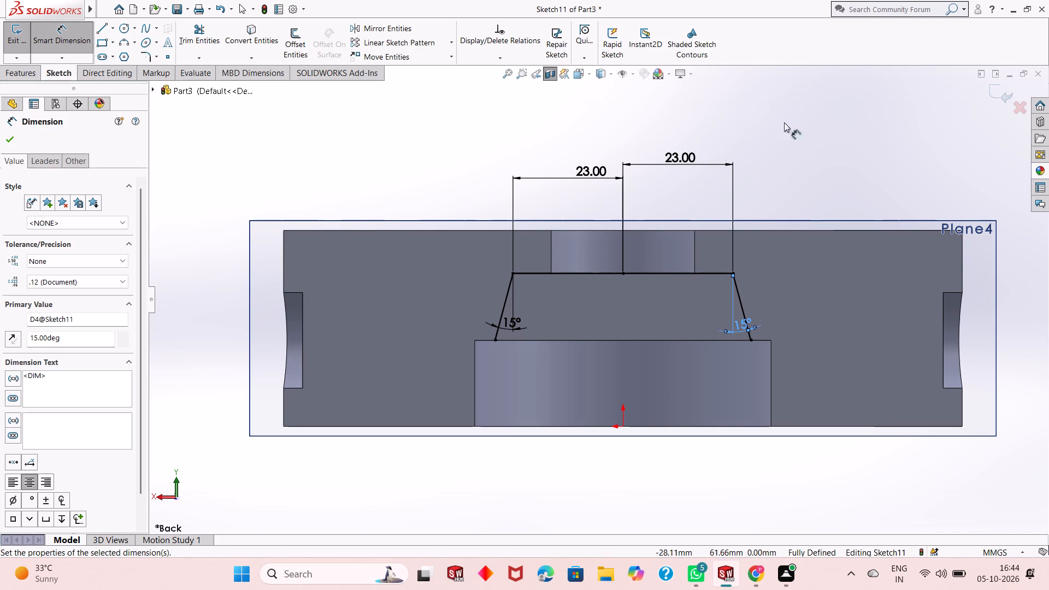
right_click(805, 141)
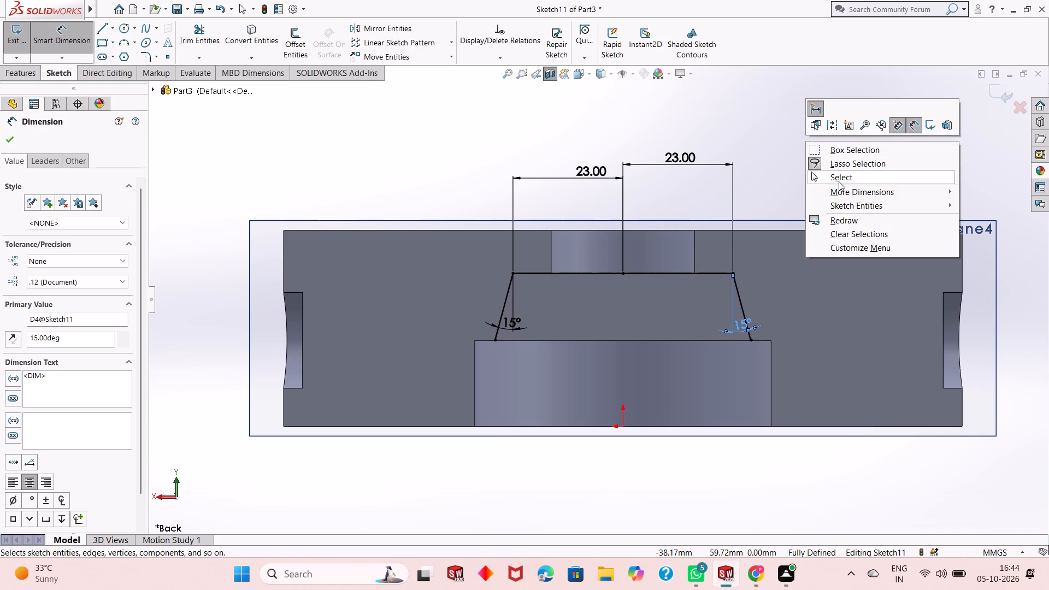
left_click(839, 182)
Close the tapered profile with a horizontal line about 53.5 mm long joining the lower ends of the two slanted lines.
scroll(620, 369, "up", 1)
scroll(641, 336, "down", 1)
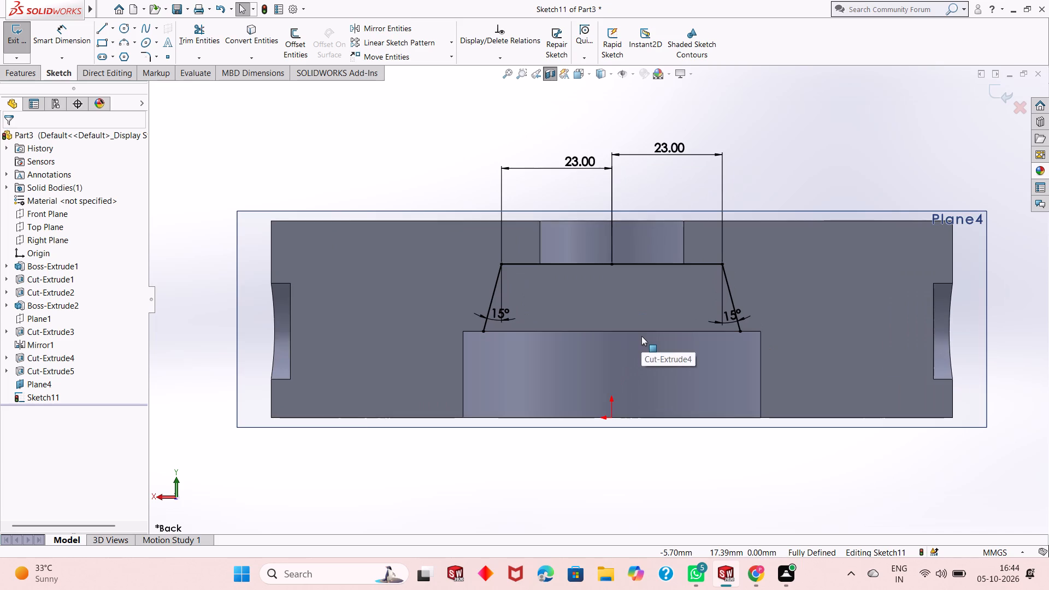
left_click(99, 33)
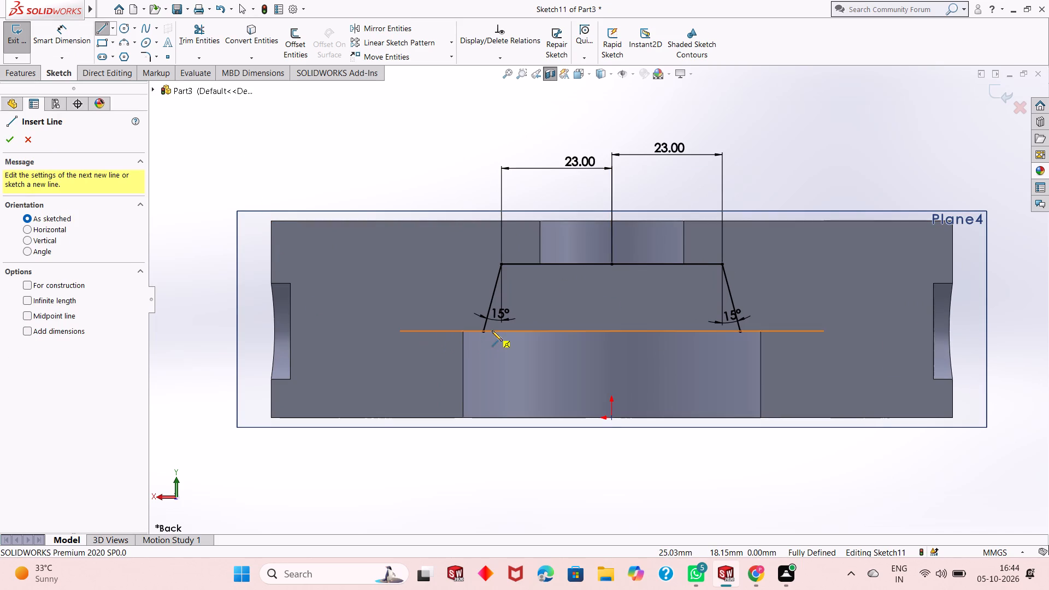
left_click(484, 331)
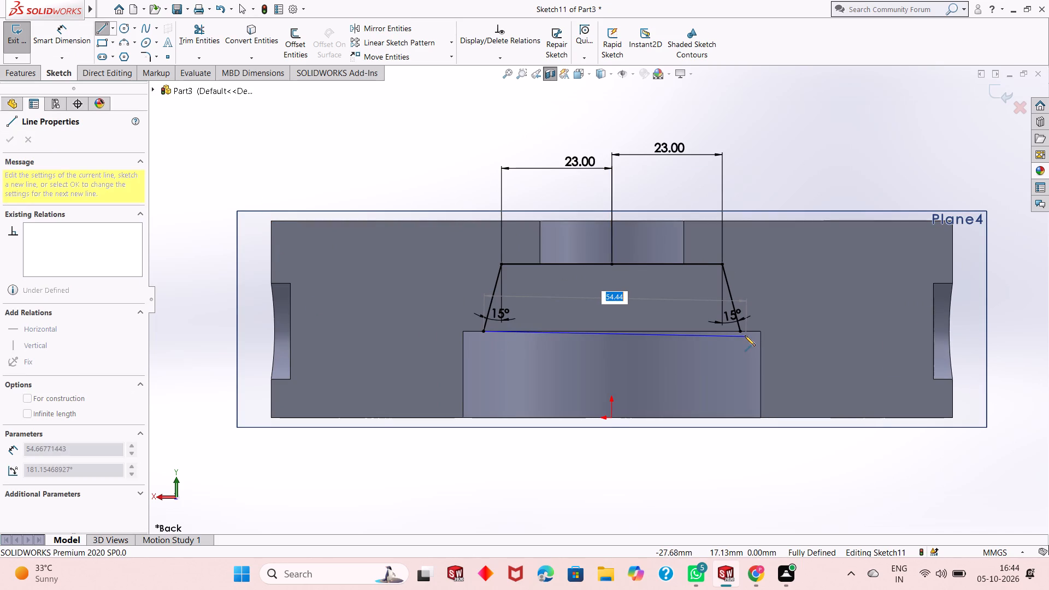
left_click(742, 333)
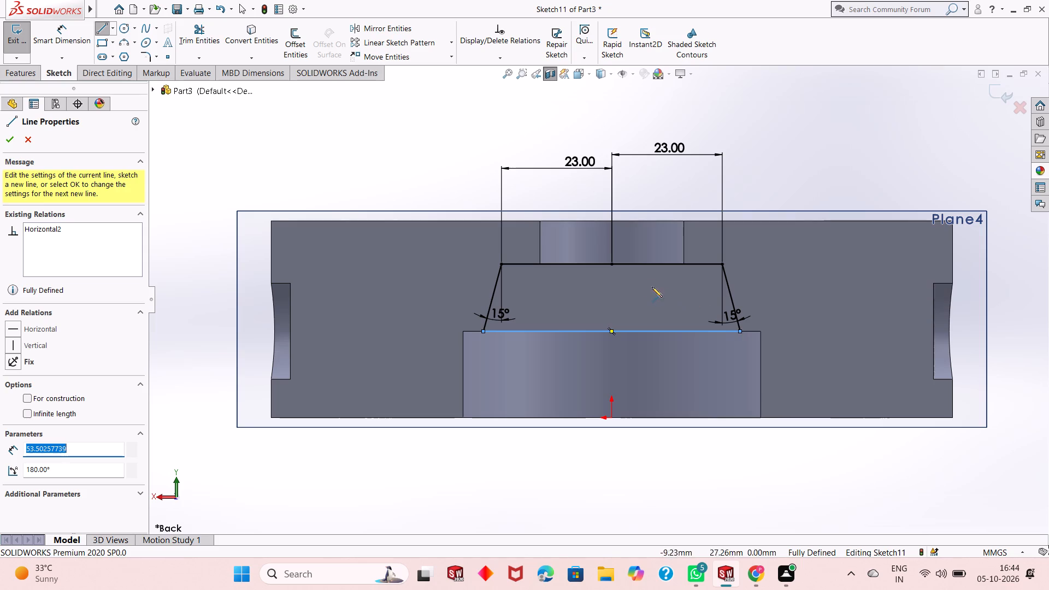
key("Escape")
key("Escape")
Try a 360° blind Revolved Cut of the closed trapezoid profile, using its lower horizontal line as the axis.
middle_click_drag(612, 299, 653, 309)
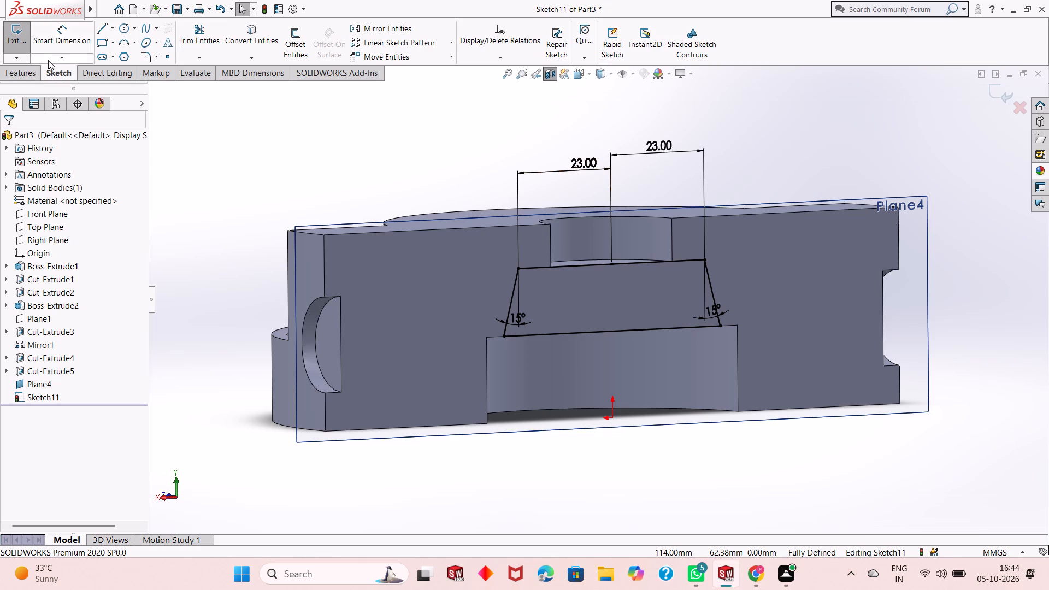
left_click(16, 70)
left_click(269, 48)
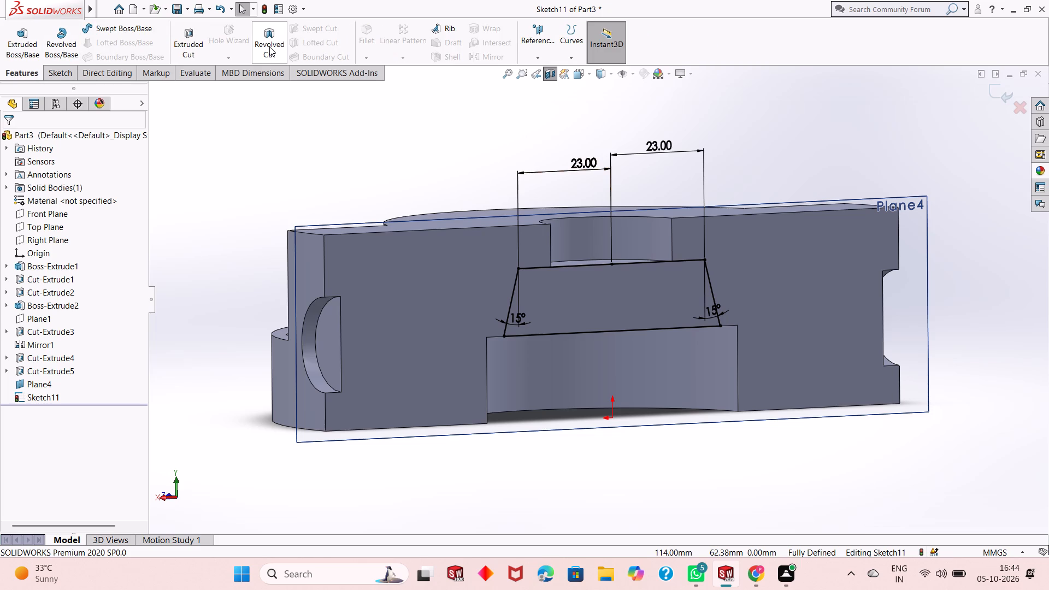
left_click(647, 329)
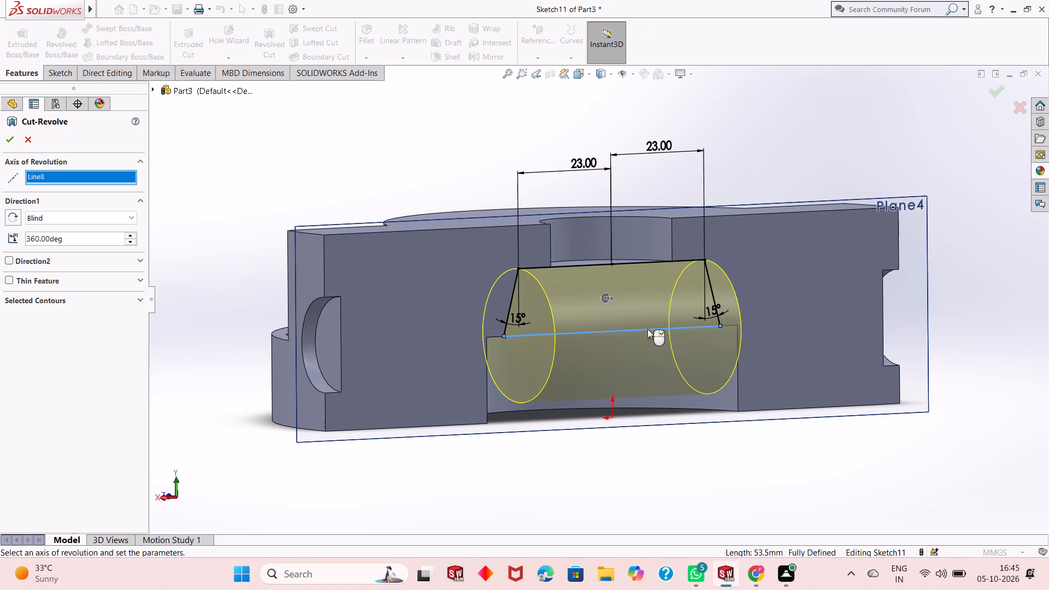
middle_click_drag(765, 418, 766, 418)
middle_click_drag(766, 418, 662, 433)
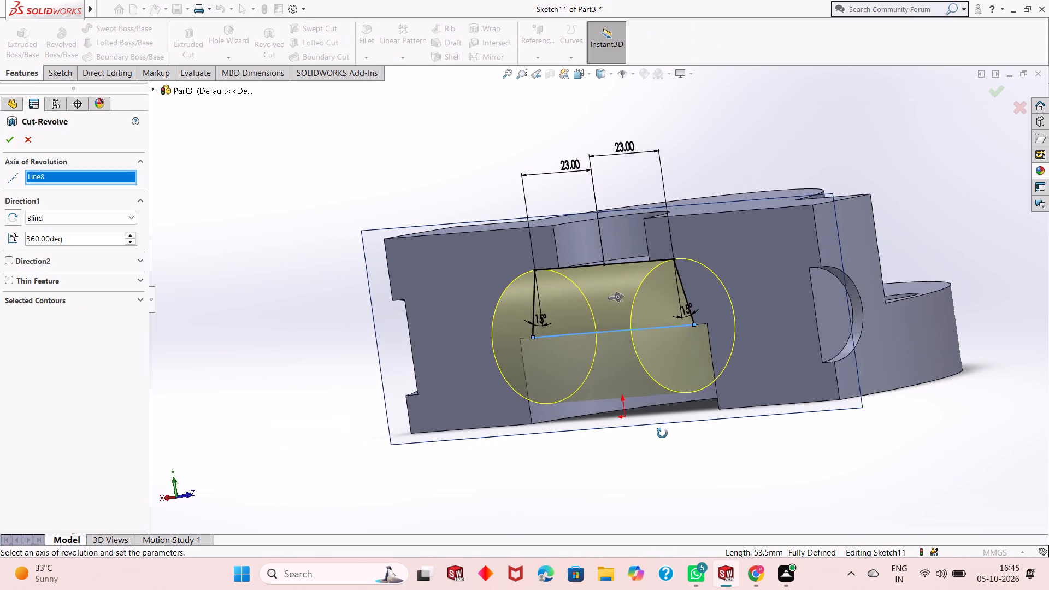
middle_click_drag(662, 433, 781, 395)
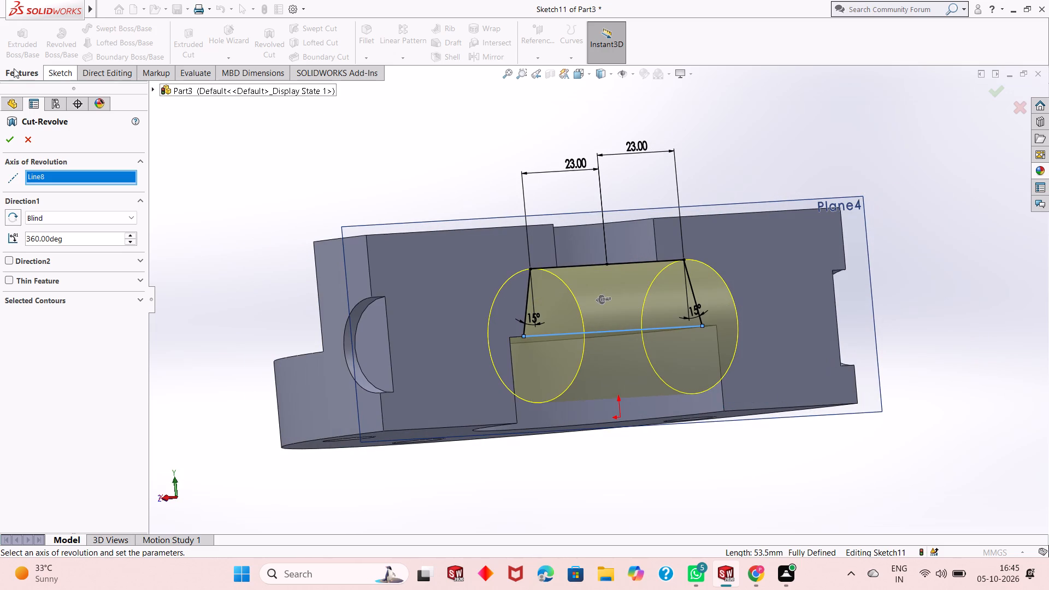
left_click(5, 140)
left_click(756, 167)
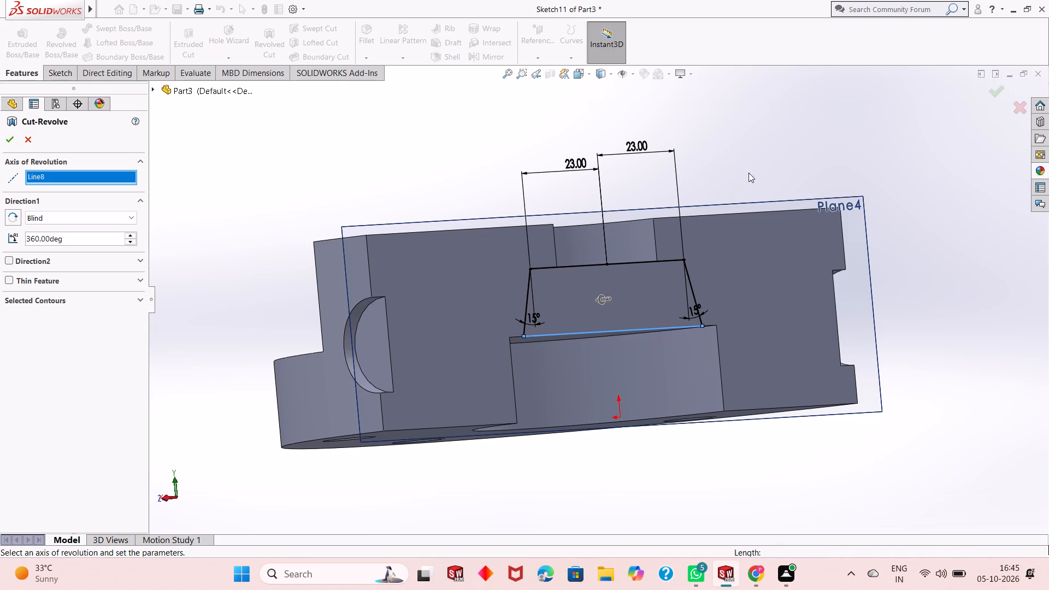
middle_click_drag(741, 245, 699, 182)
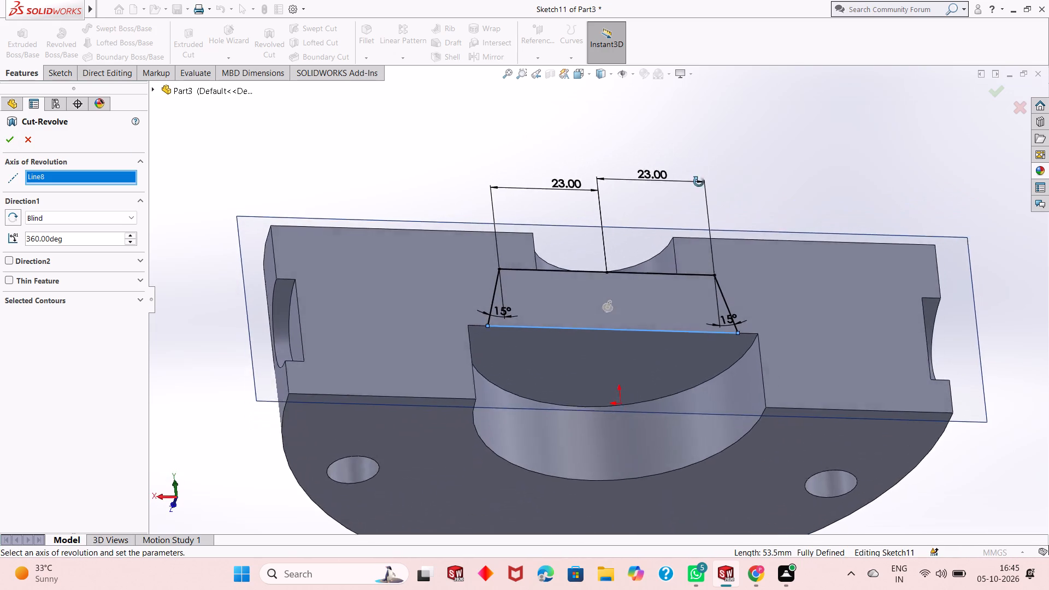
middle_click_drag(699, 182, 694, 259)
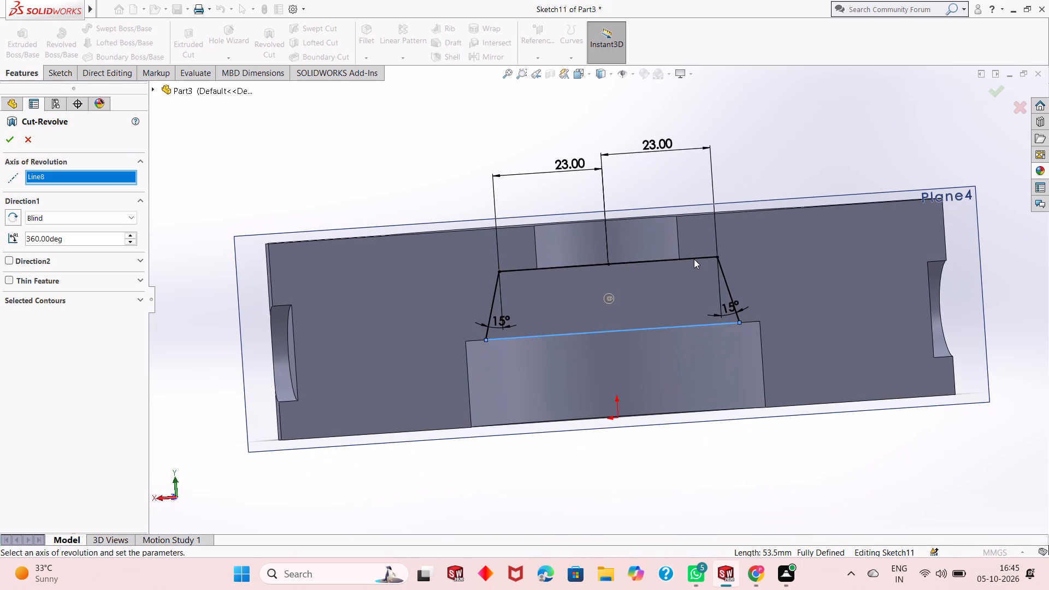
middle_click_drag(616, 343, 616, 344)
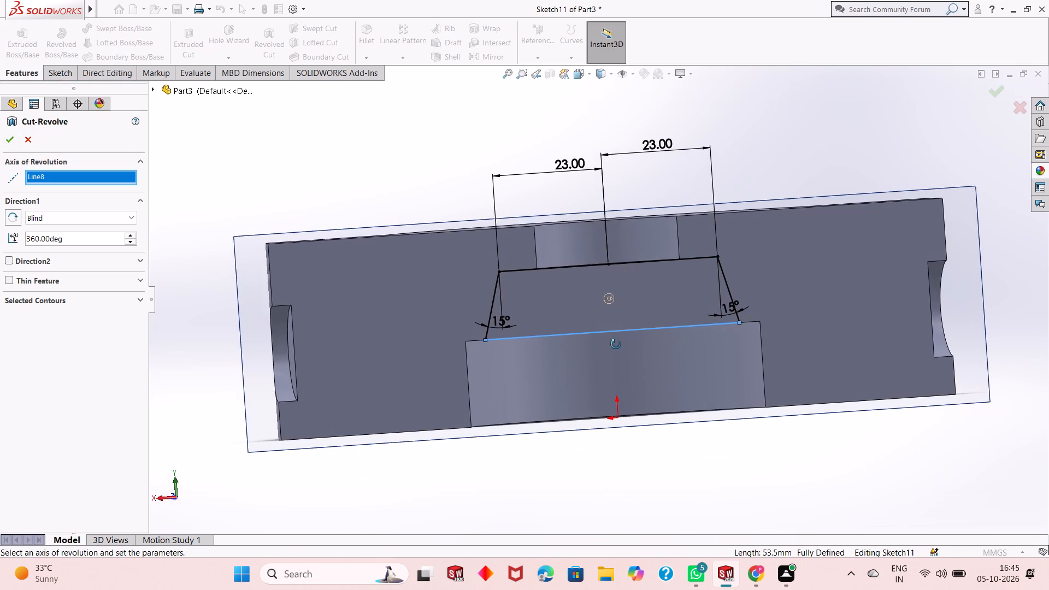
middle_click_drag(616, 344, 663, 314)
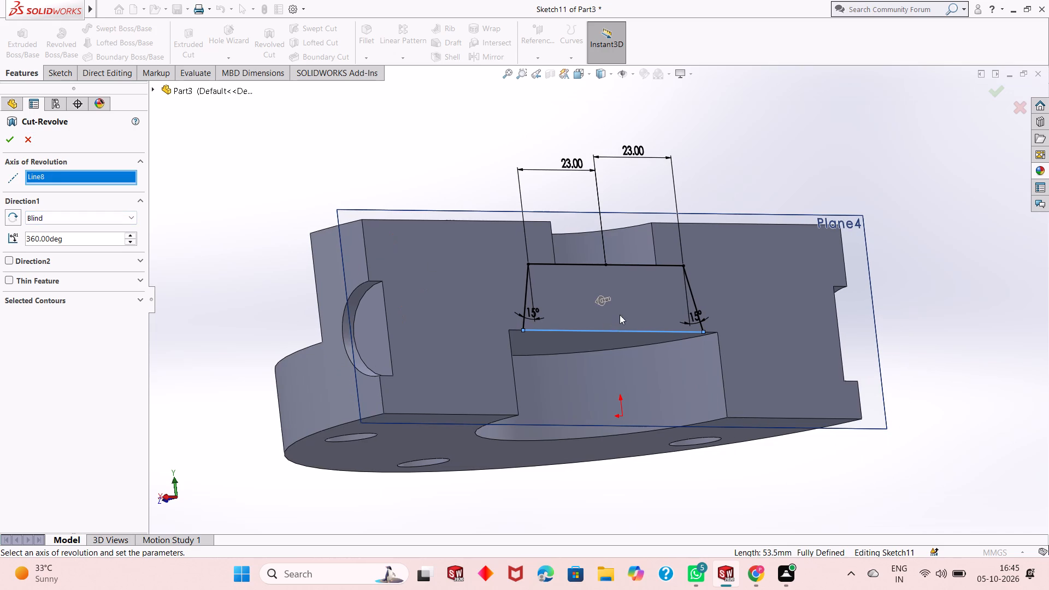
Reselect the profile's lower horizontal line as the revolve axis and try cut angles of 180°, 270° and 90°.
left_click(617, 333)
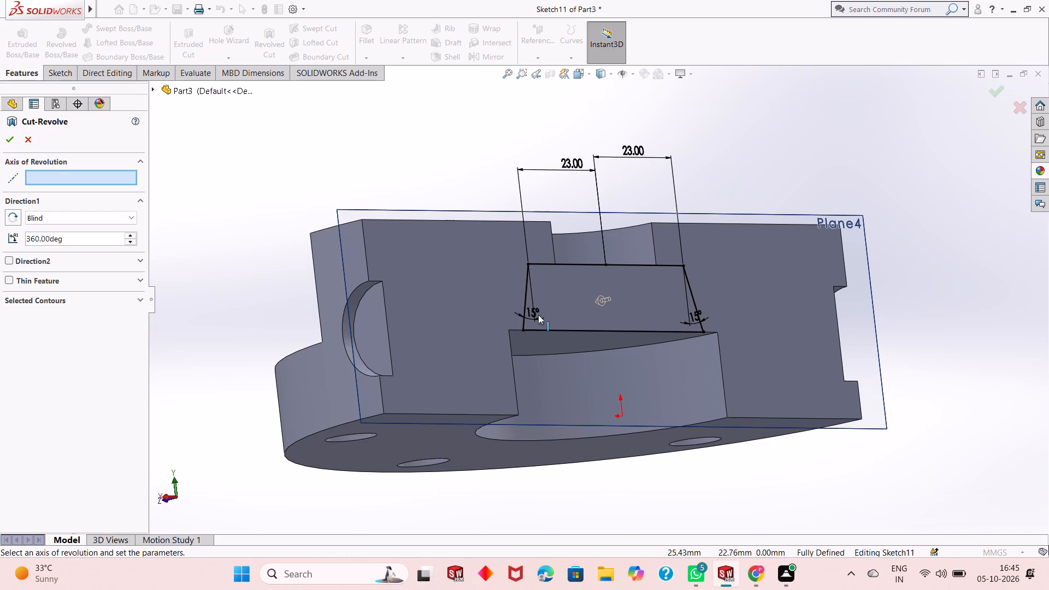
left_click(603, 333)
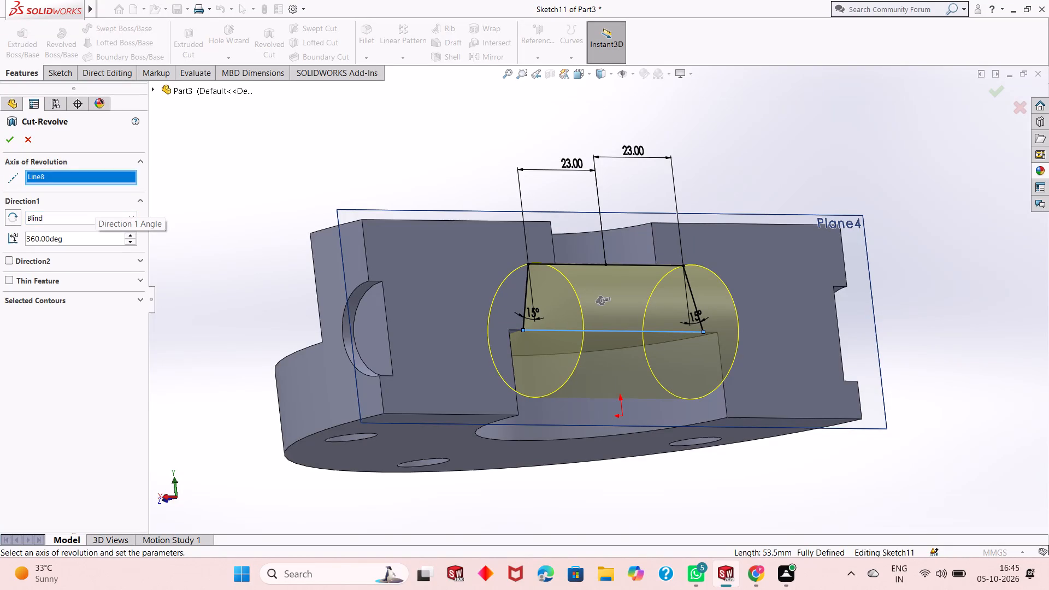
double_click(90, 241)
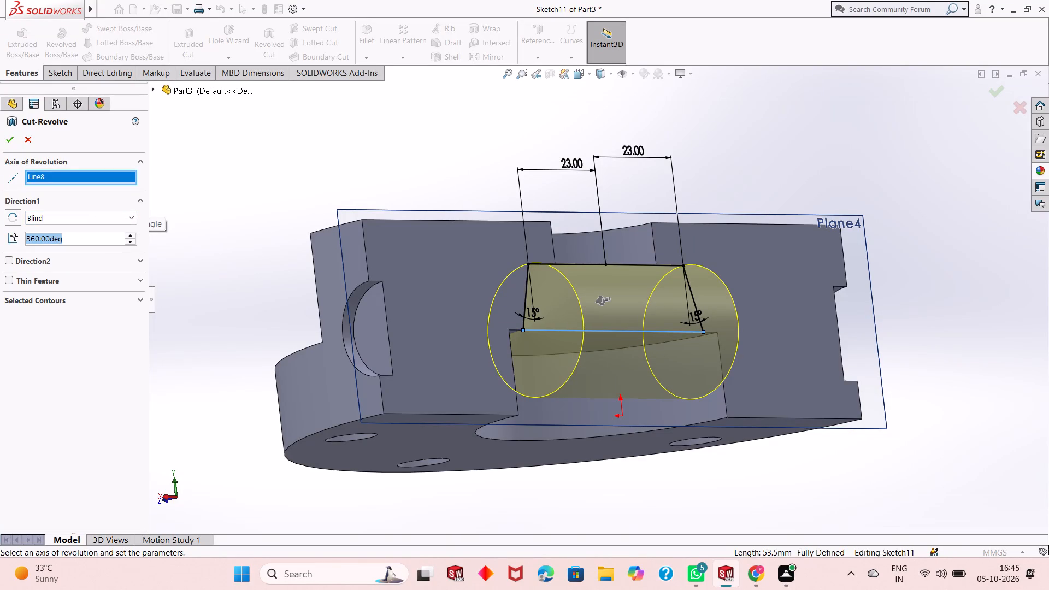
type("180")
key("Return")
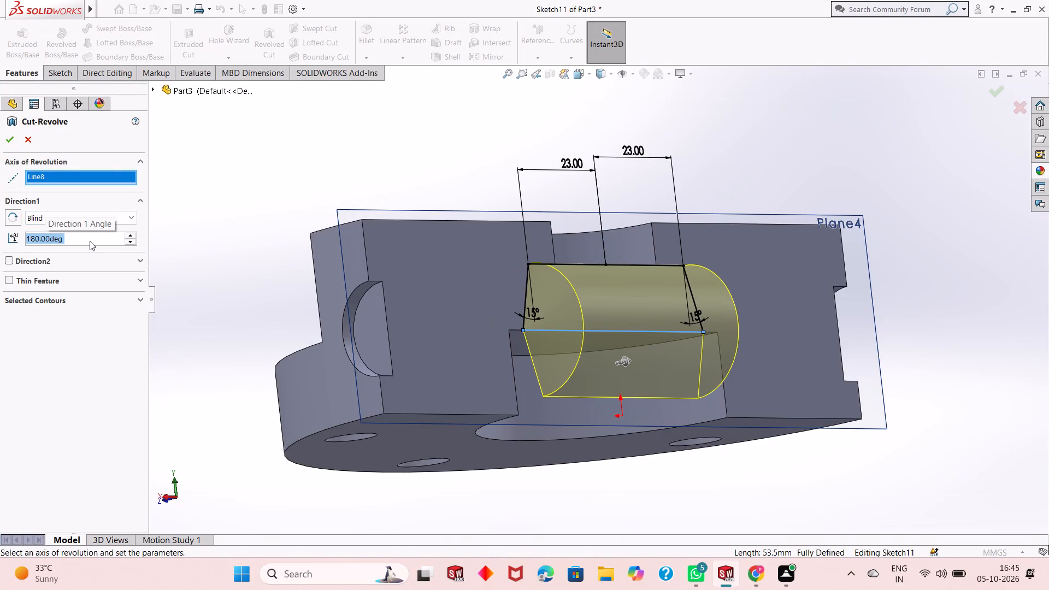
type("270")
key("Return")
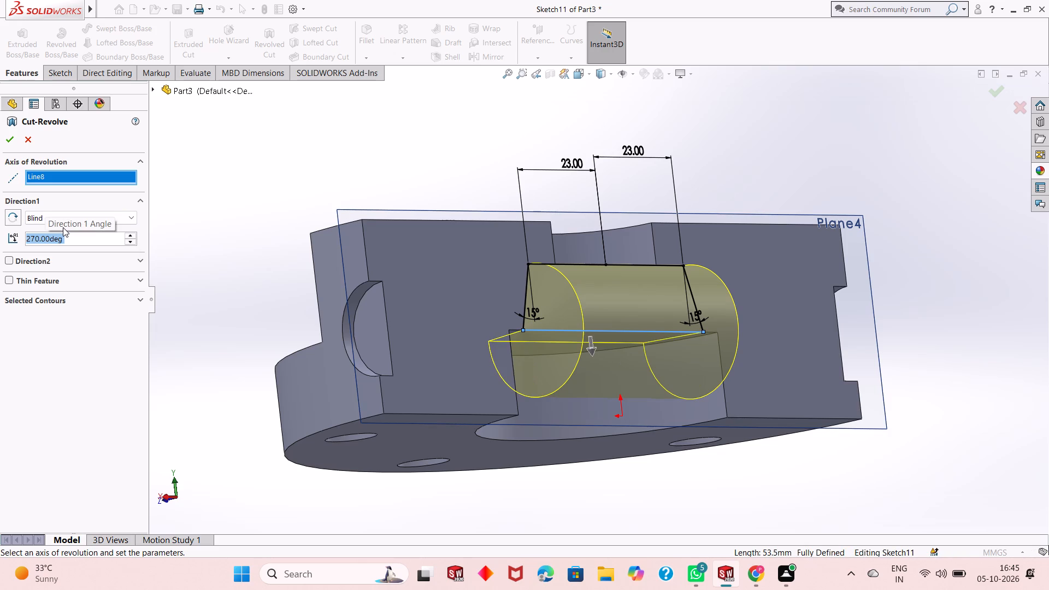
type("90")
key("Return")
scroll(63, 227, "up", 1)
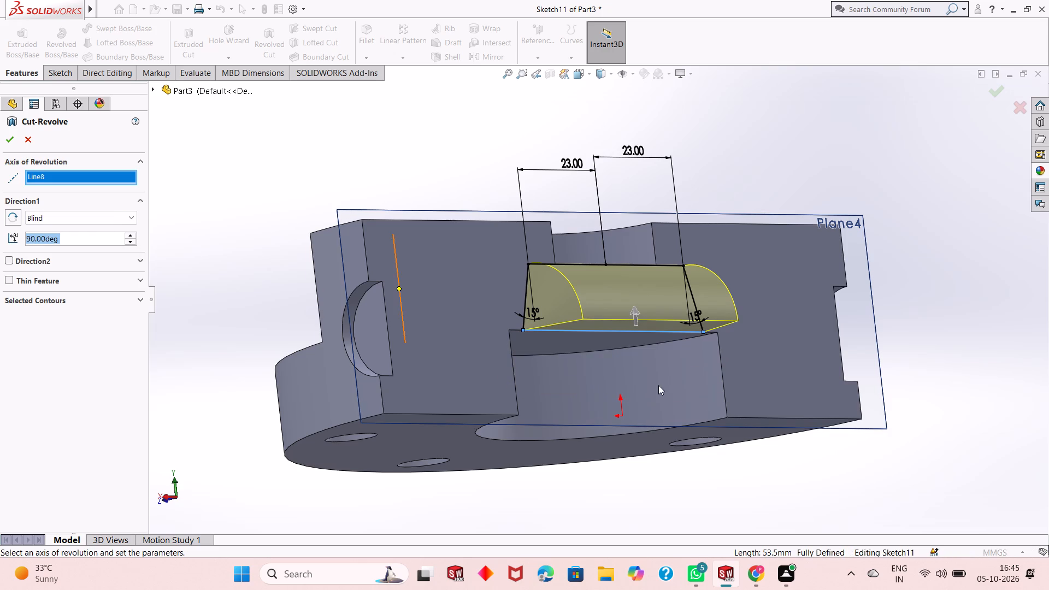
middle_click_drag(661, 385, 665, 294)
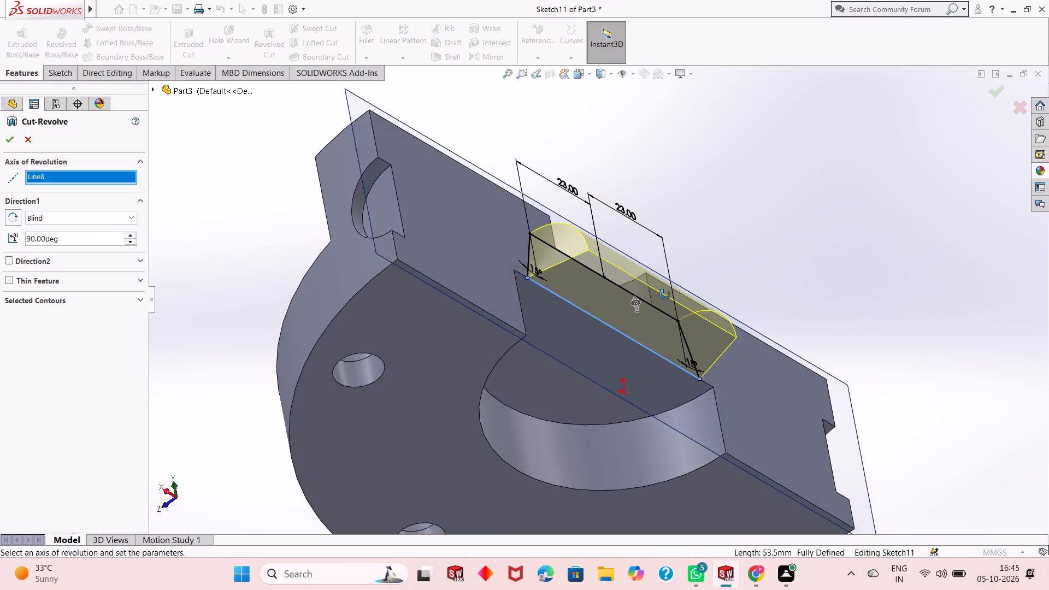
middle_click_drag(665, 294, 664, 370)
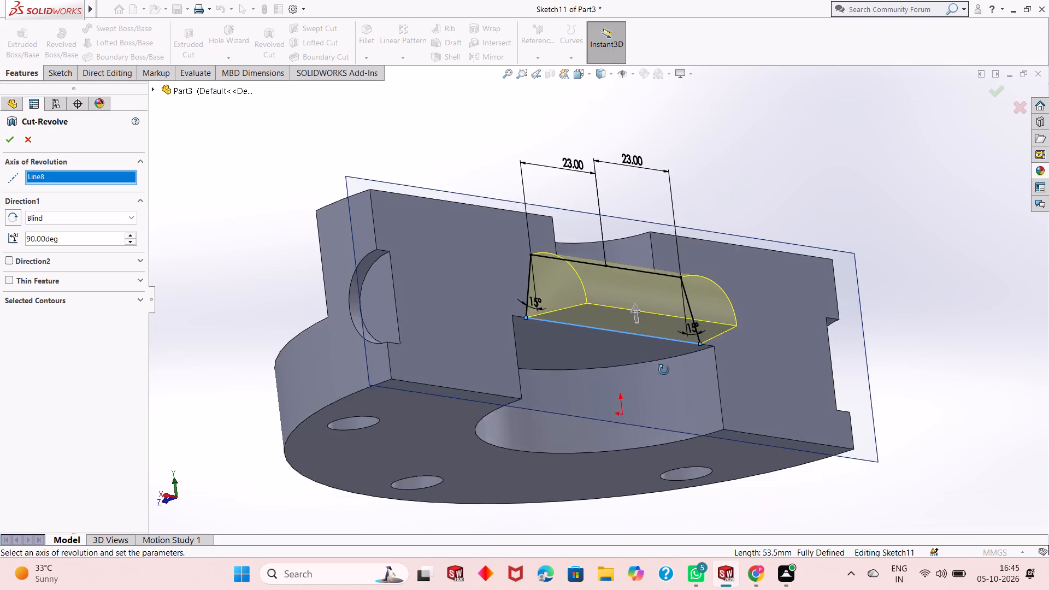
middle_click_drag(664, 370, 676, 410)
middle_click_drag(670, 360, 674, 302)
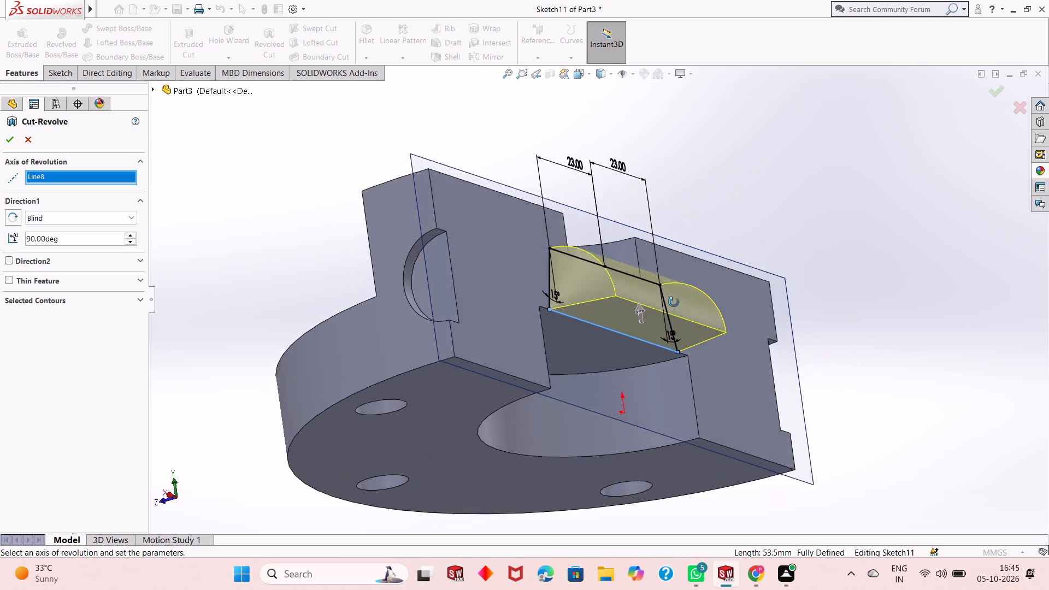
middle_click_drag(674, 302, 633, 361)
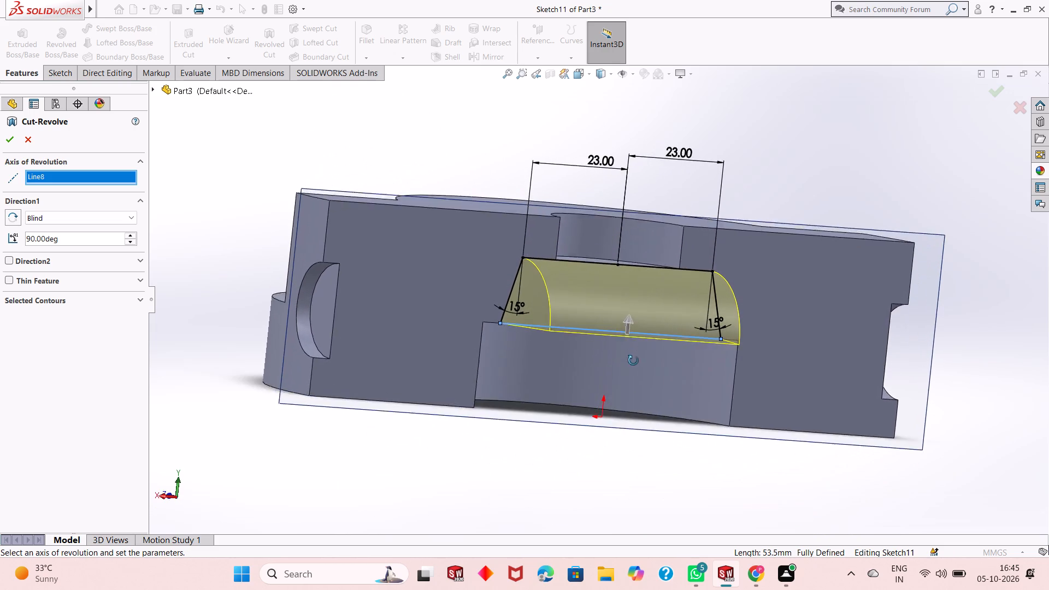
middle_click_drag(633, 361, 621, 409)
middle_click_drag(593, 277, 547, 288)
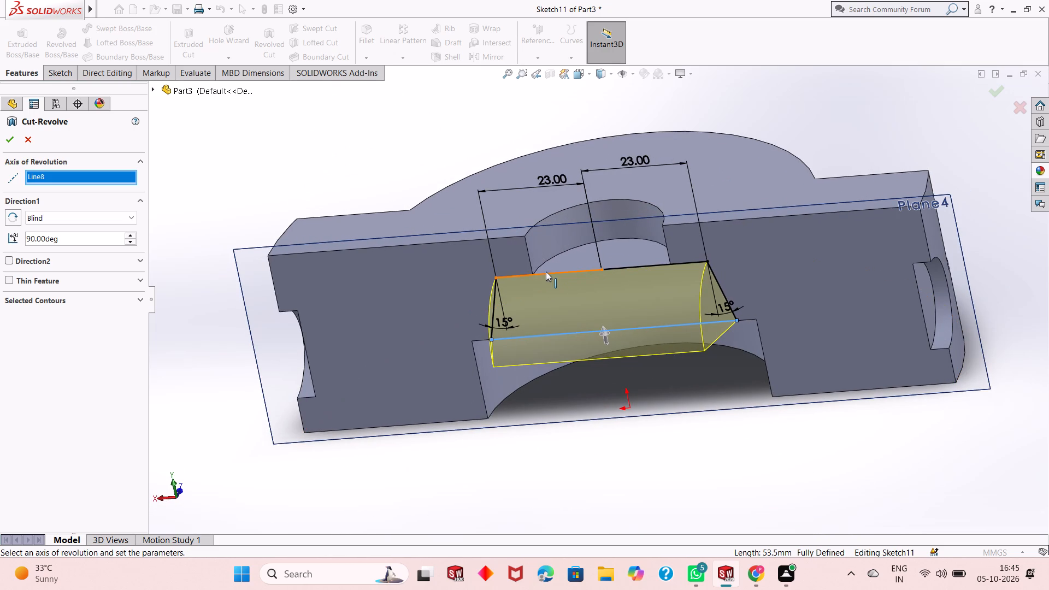
Set the cut's revolve angle to 180° and compare the two revolve directions in the preview.
double_click(78, 236)
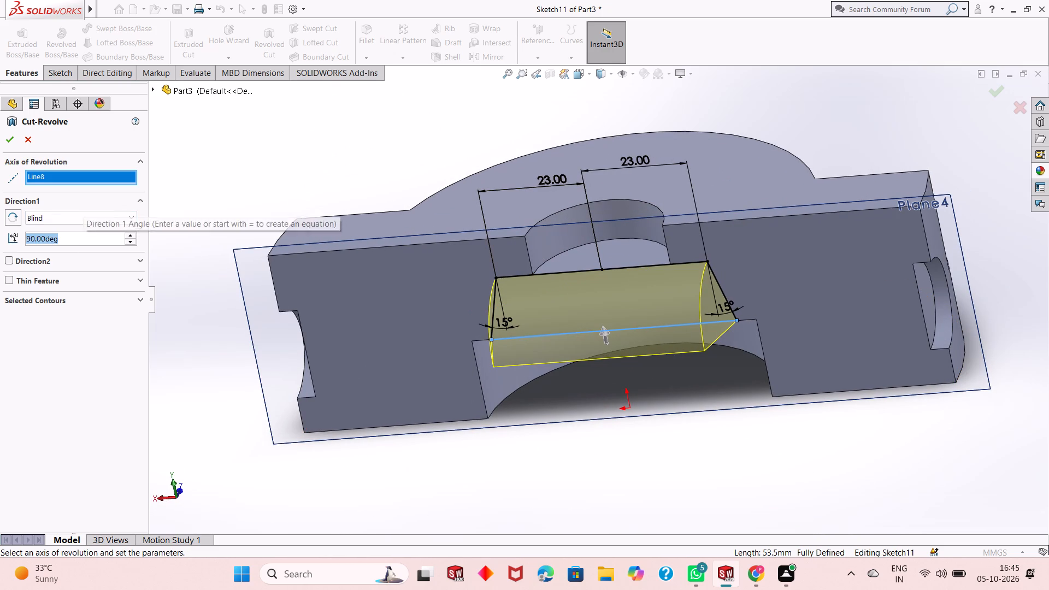
type("180")
key("Return")
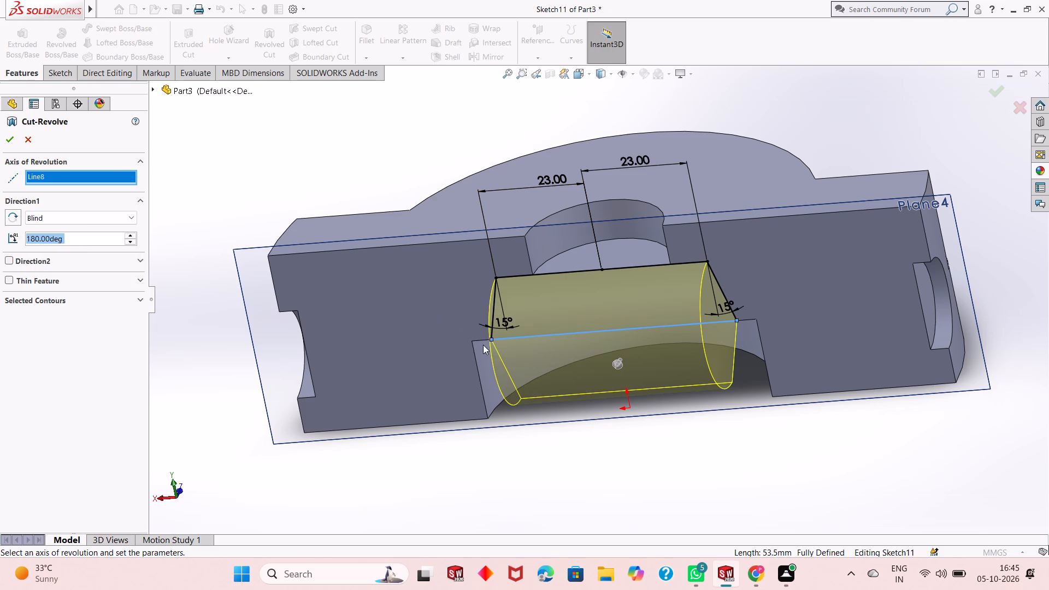
middle_click_drag(646, 429, 692, 300)
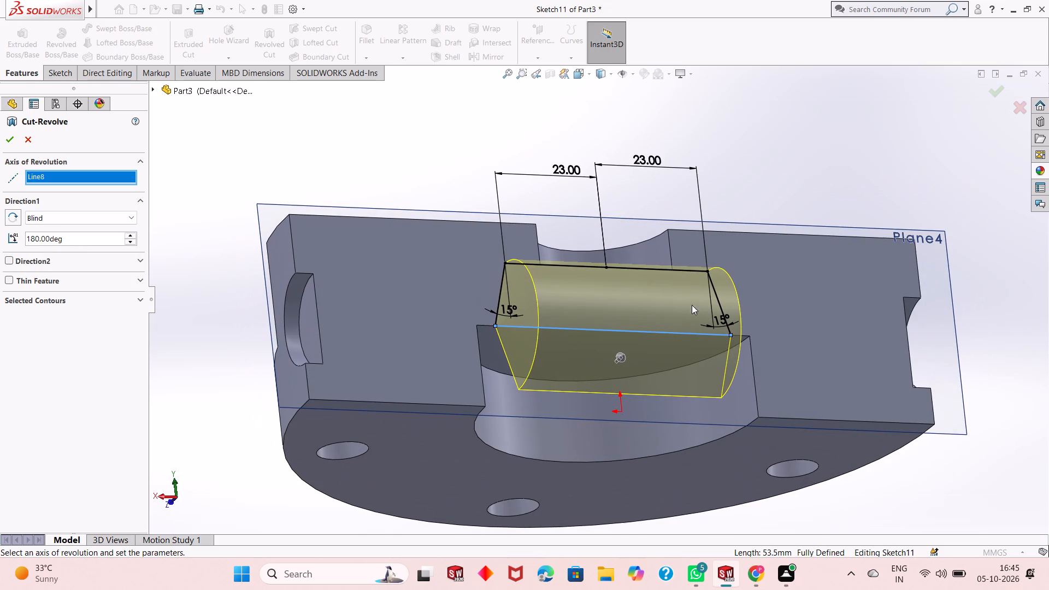
left_click(16, 216)
left_click(16, 216)
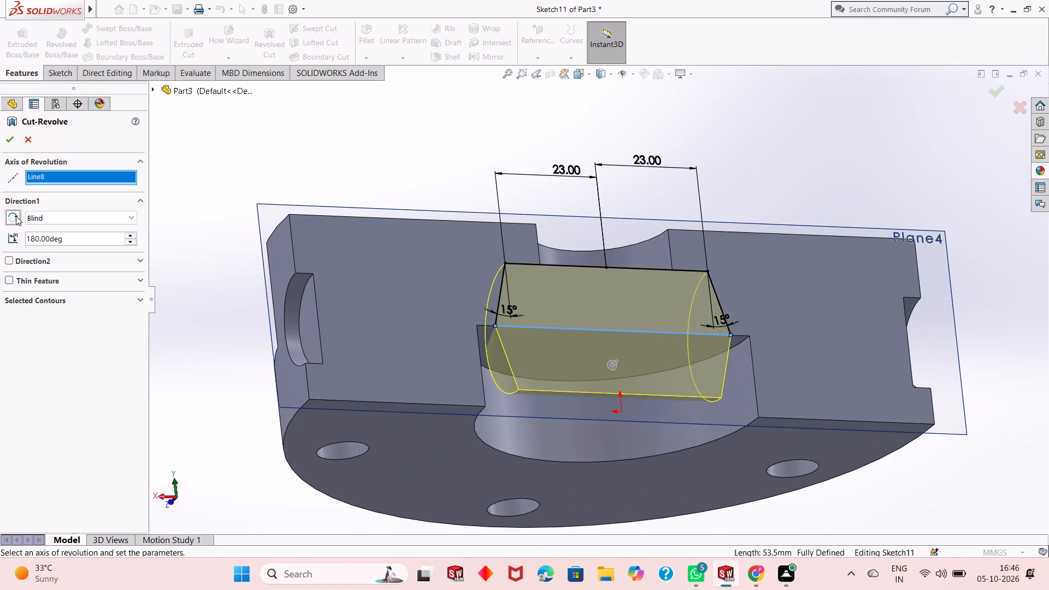
left_click(16, 216)
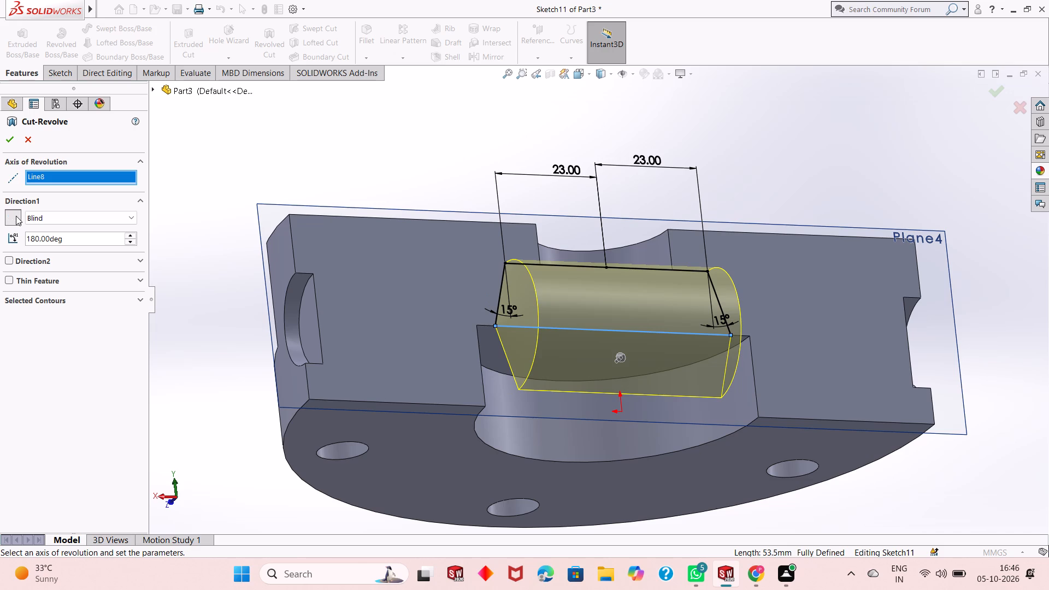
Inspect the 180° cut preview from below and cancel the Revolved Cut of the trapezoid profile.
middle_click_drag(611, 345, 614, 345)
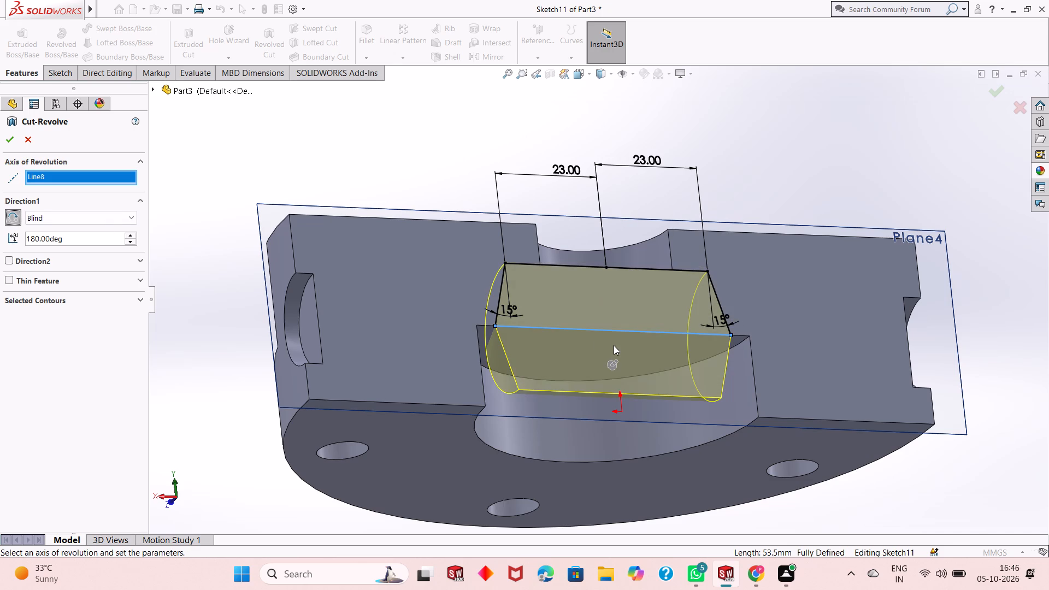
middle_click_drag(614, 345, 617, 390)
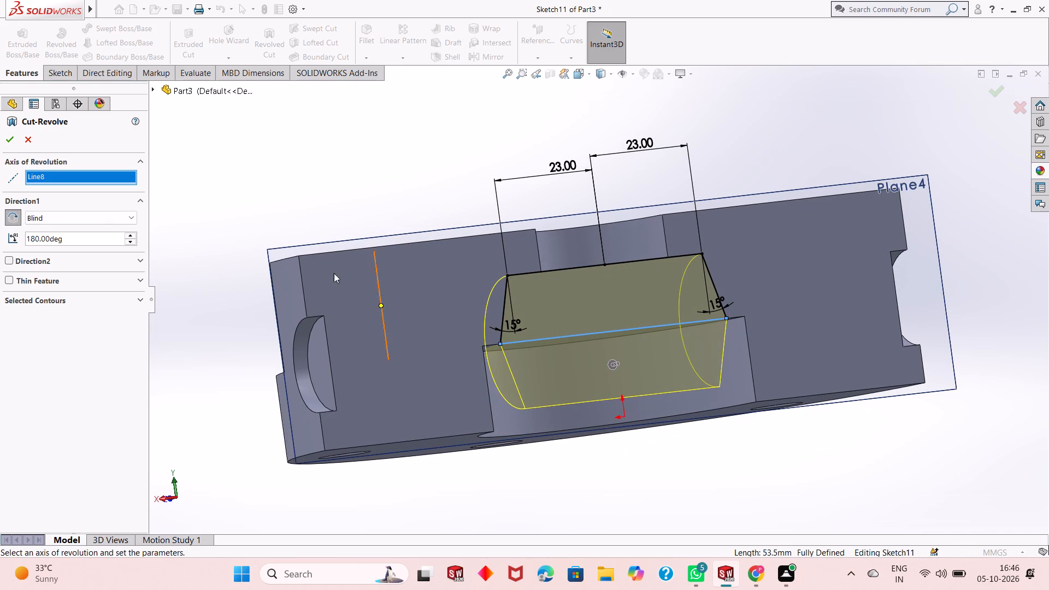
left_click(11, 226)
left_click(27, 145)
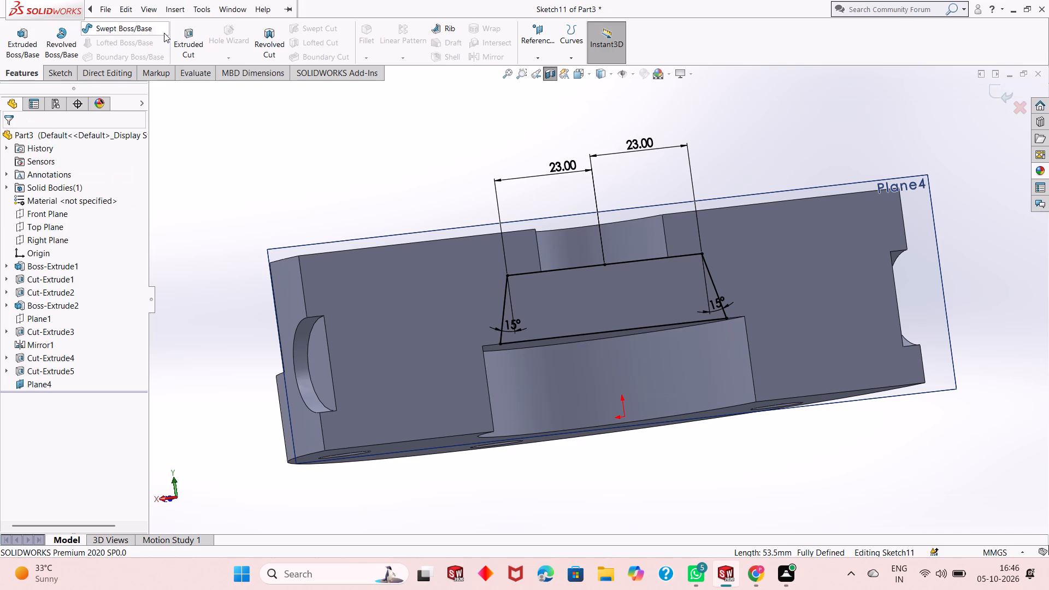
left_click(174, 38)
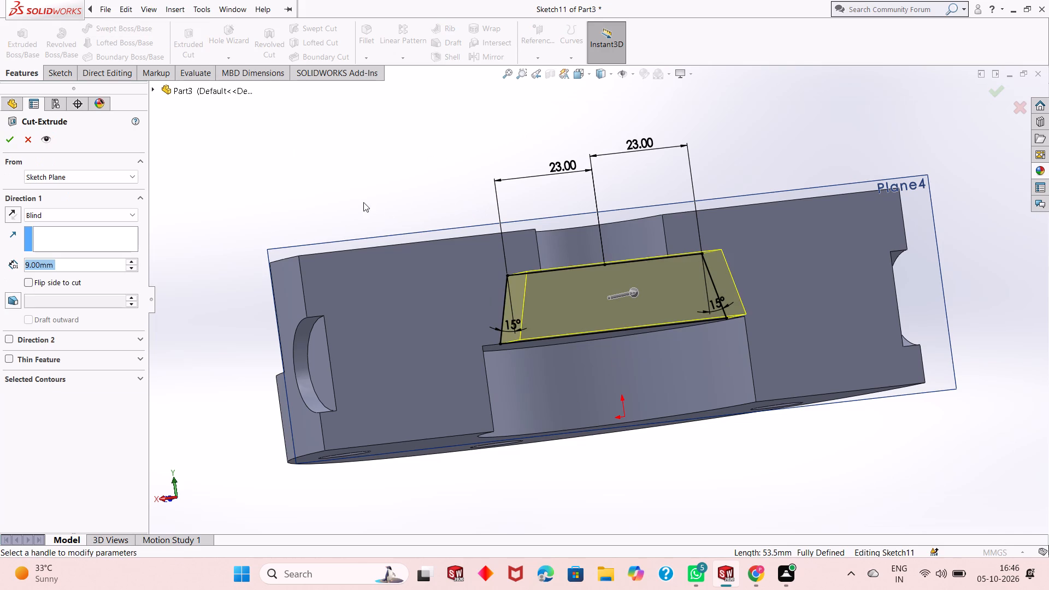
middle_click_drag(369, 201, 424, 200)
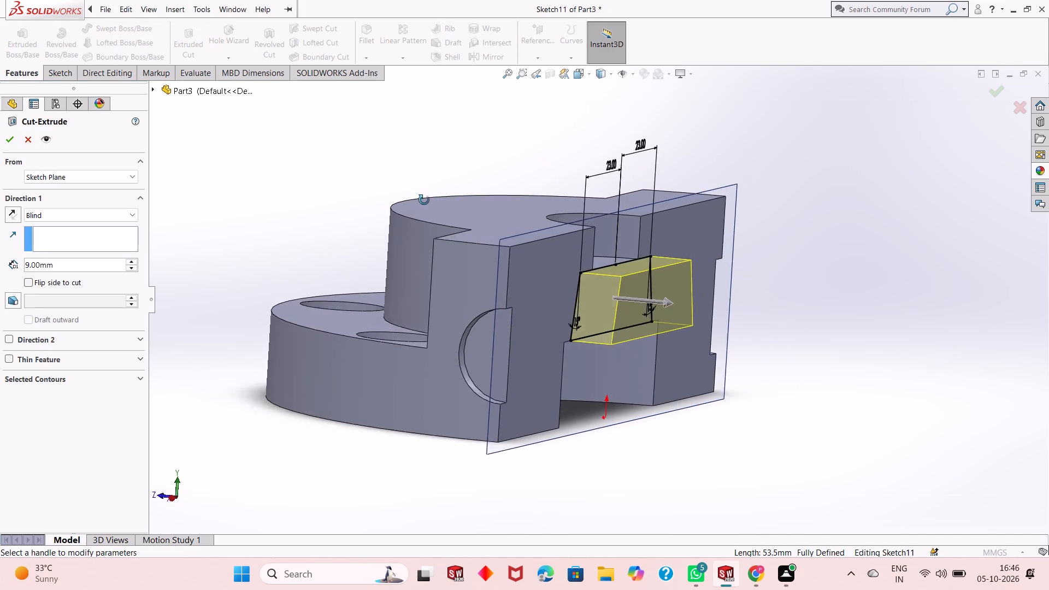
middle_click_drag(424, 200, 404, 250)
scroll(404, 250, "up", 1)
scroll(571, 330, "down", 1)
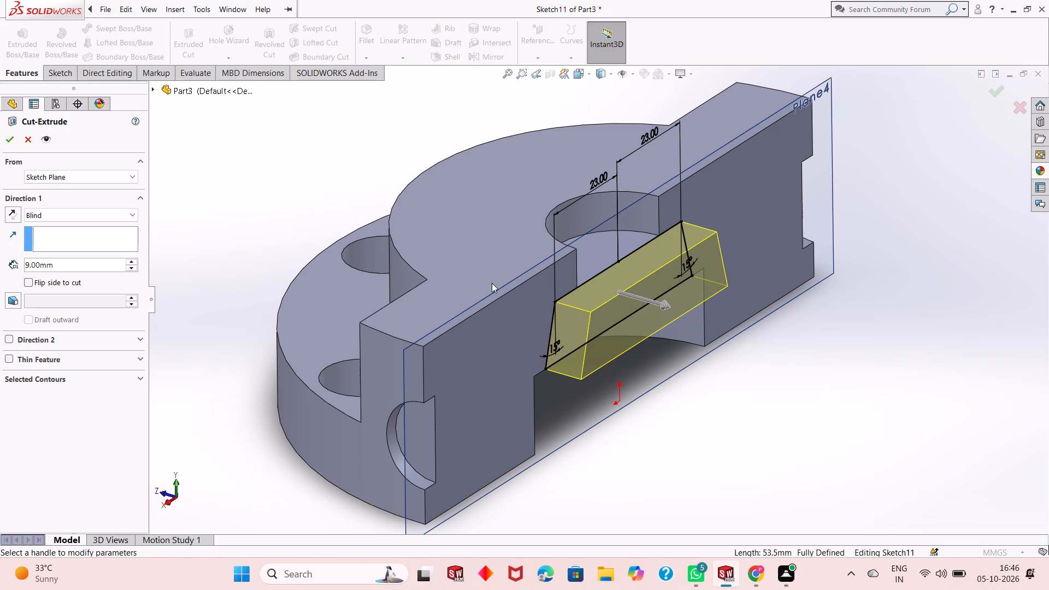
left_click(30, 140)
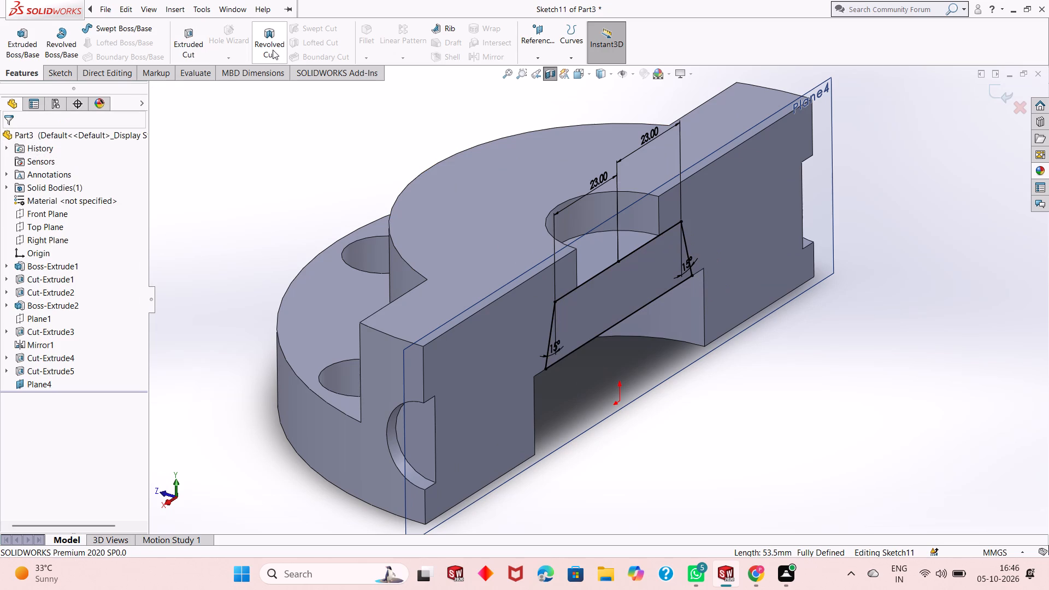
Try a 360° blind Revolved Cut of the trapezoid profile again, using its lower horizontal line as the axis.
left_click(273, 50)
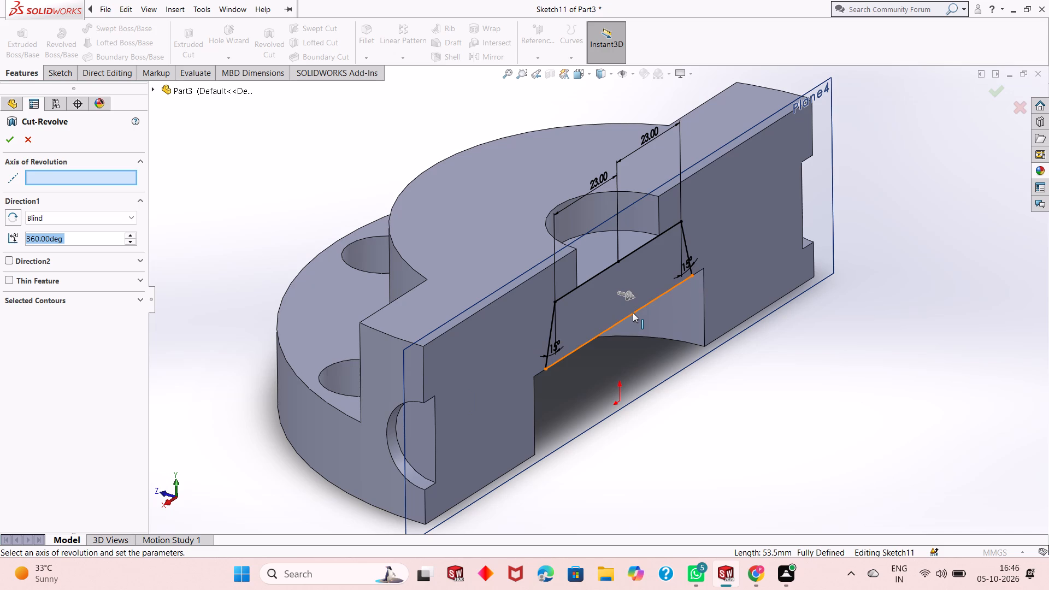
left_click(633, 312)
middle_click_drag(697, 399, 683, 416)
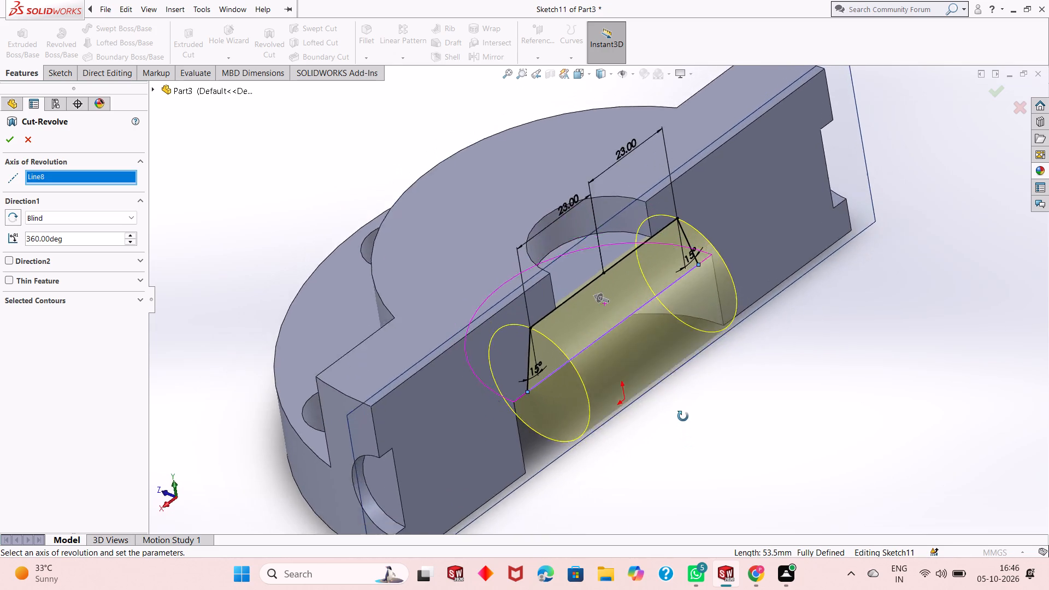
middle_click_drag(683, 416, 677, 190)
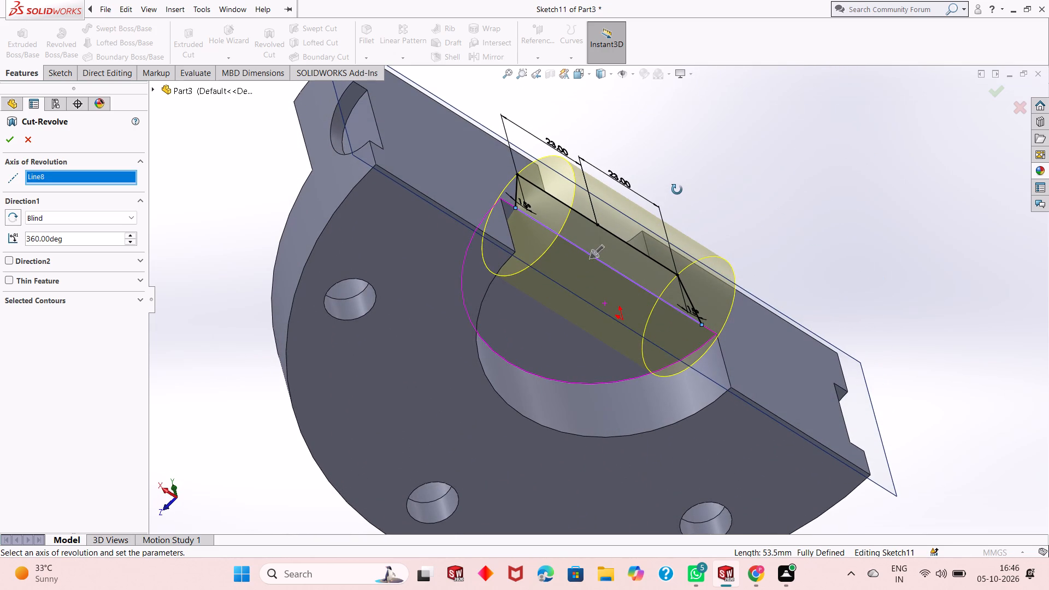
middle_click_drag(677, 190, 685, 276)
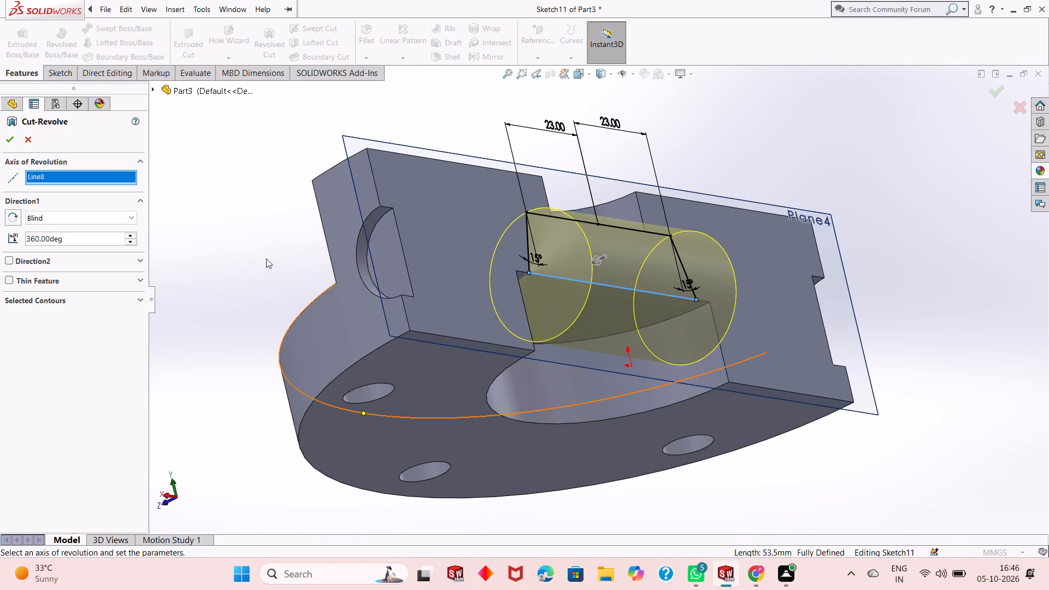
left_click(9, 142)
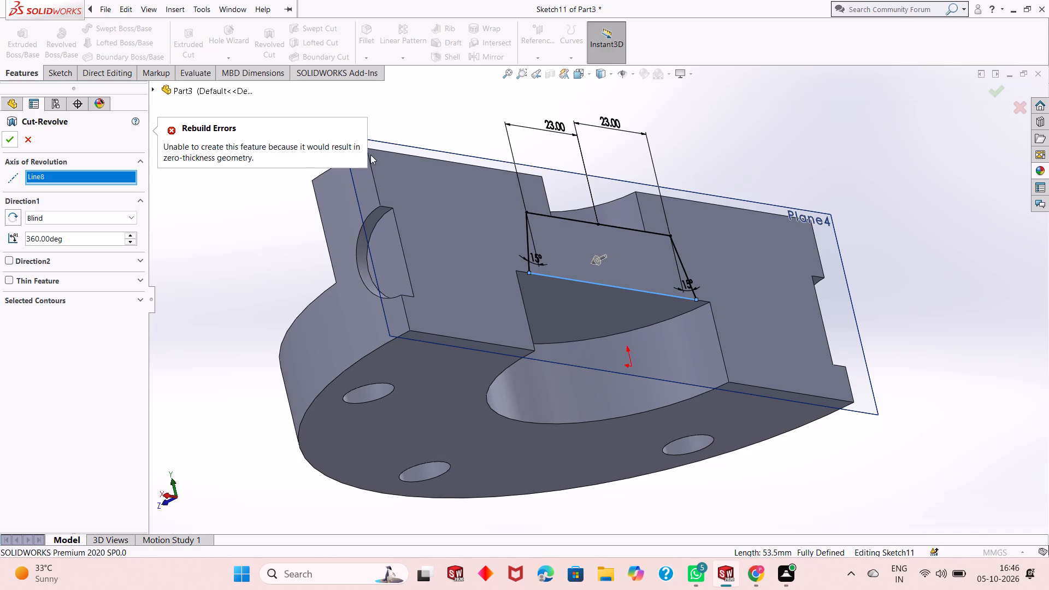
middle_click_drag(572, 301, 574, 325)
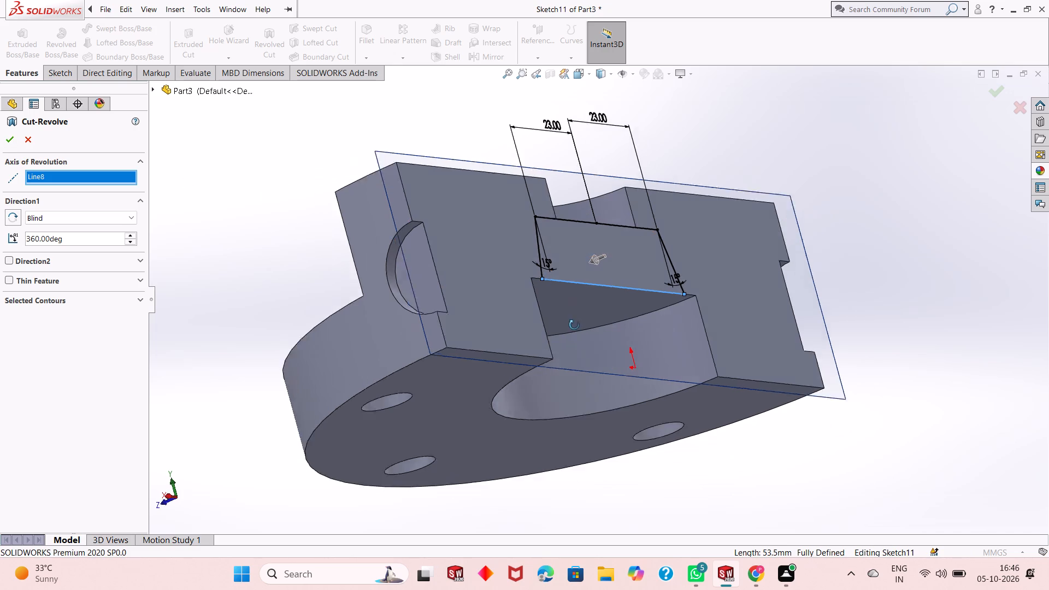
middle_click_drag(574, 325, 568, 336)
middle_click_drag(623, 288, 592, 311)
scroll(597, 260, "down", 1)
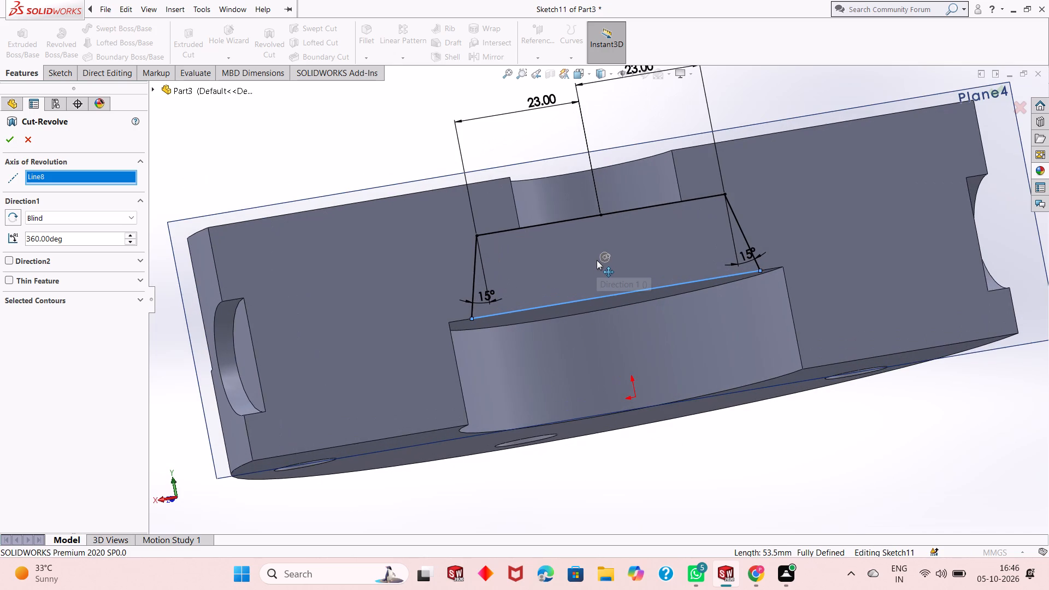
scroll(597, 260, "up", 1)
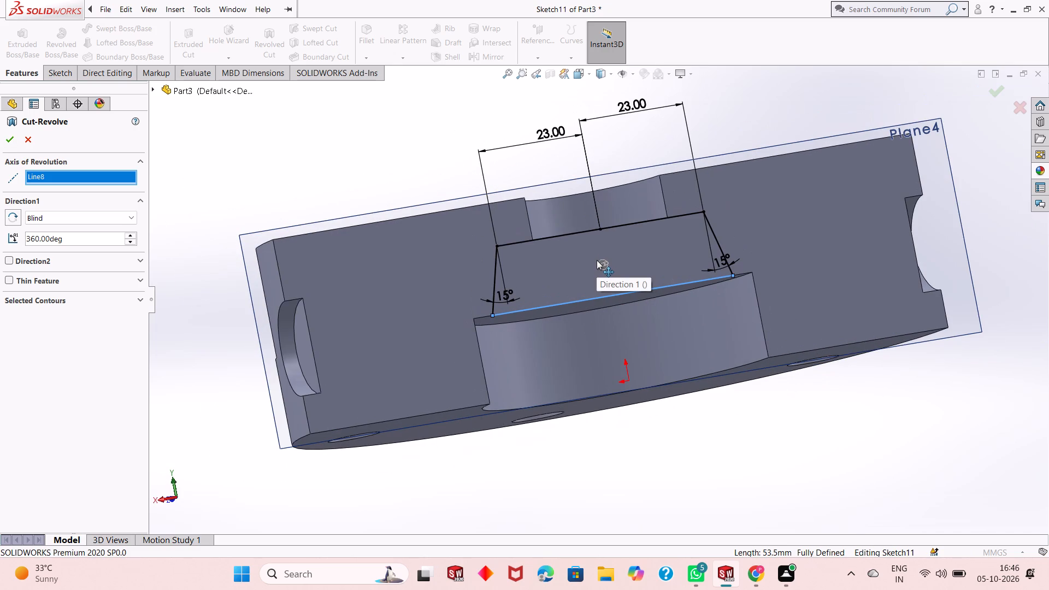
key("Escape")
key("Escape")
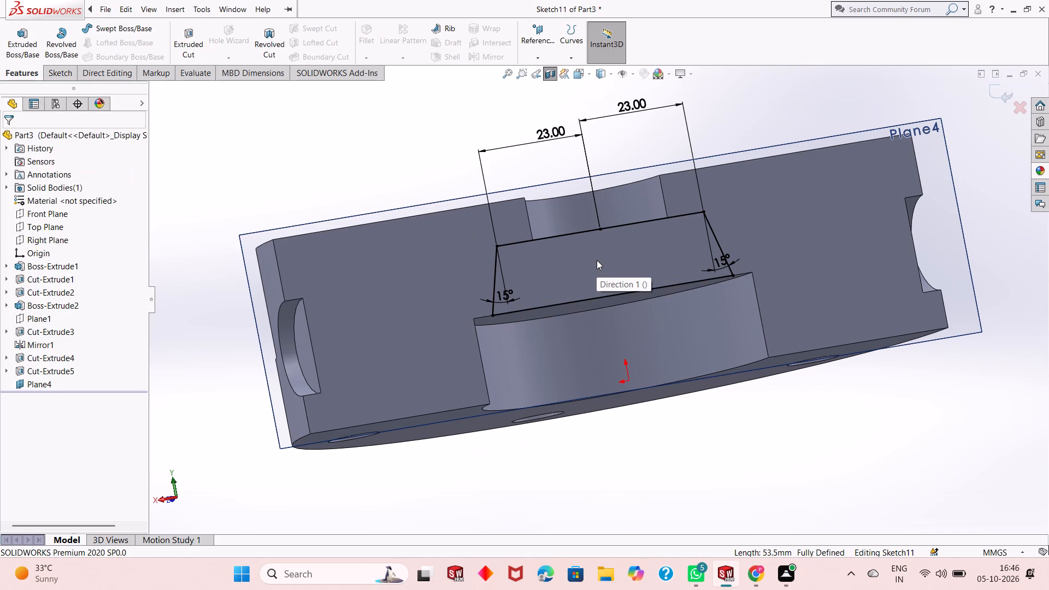
Set up an Extruded Cut of the trapezoid profile with a Mid Plane end condition and 50 mm depth.
middle_click_drag(634, 246, 634, 318)
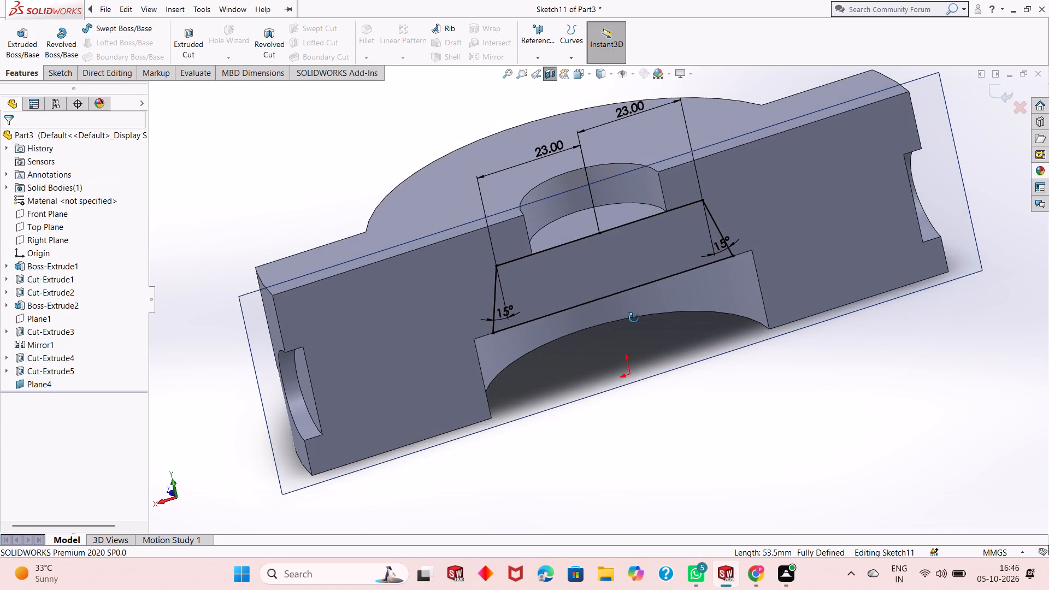
middle_click_drag(634, 318, 634, 319)
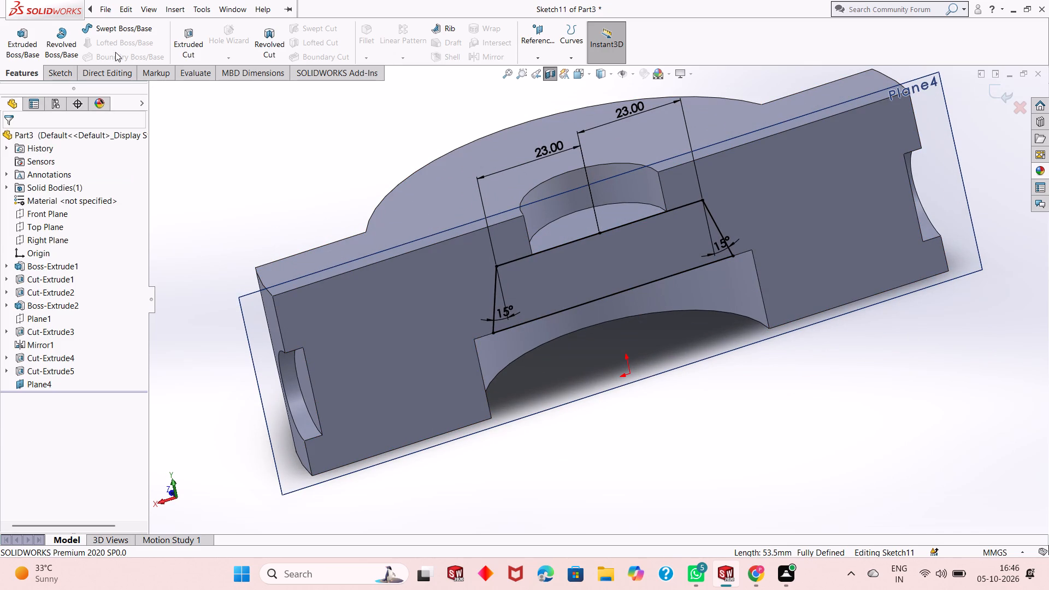
left_click(197, 39)
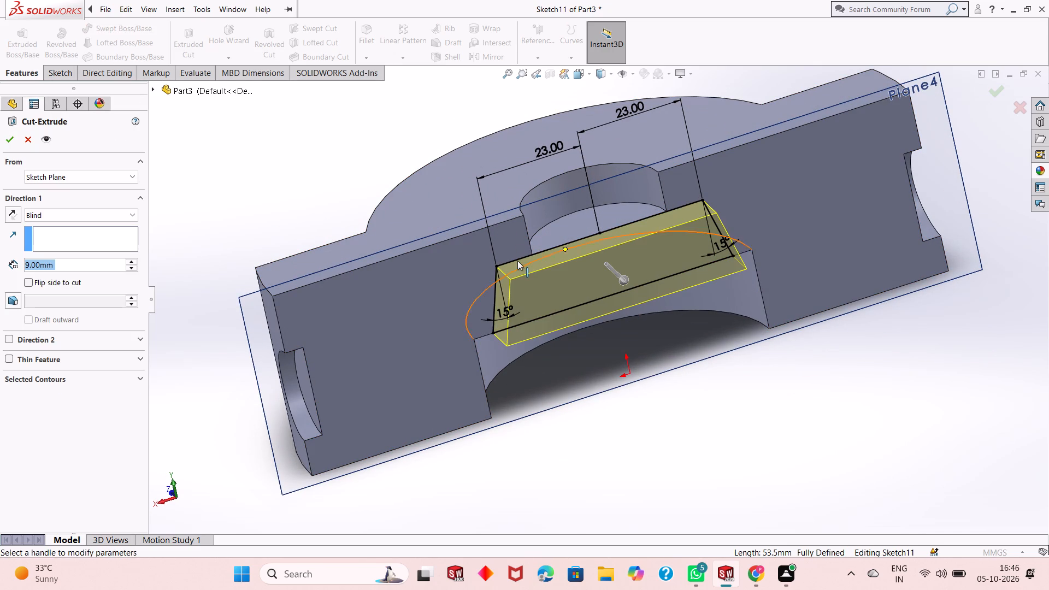
left_click(64, 208)
left_click(101, 215)
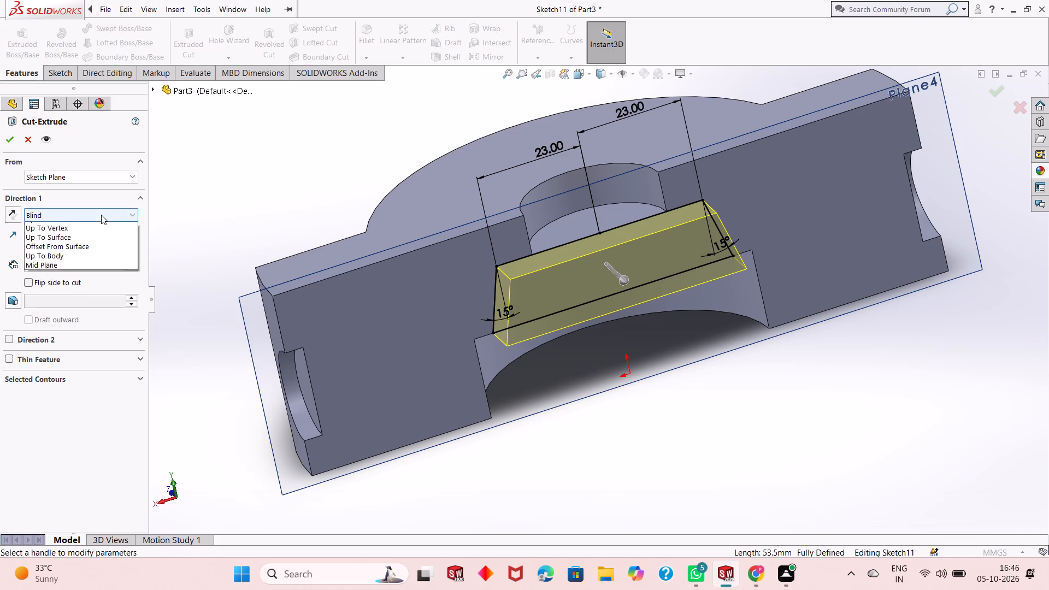
left_click(126, 299)
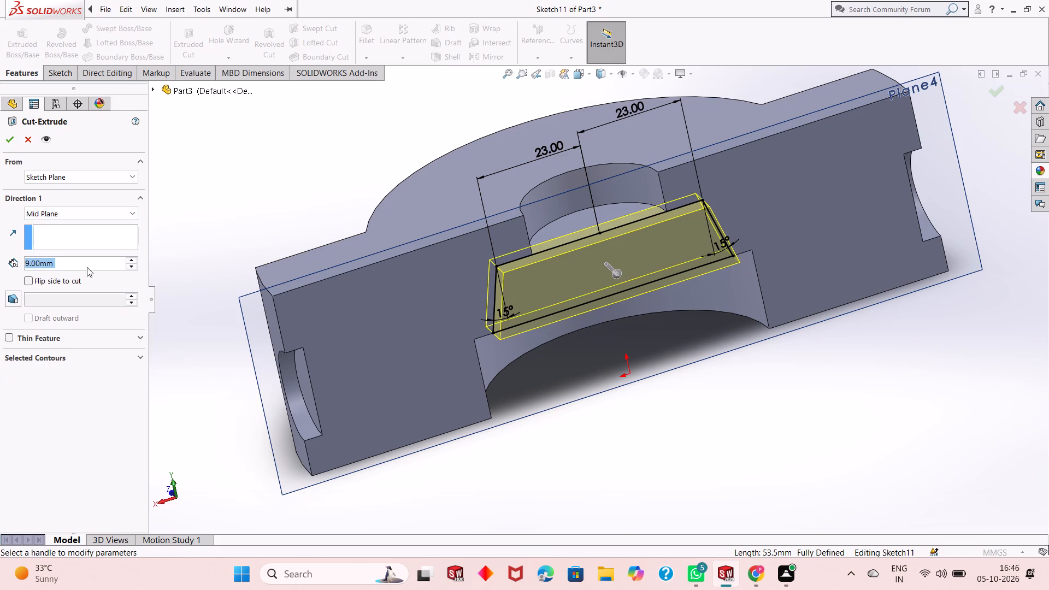
type("50")
key("Return")
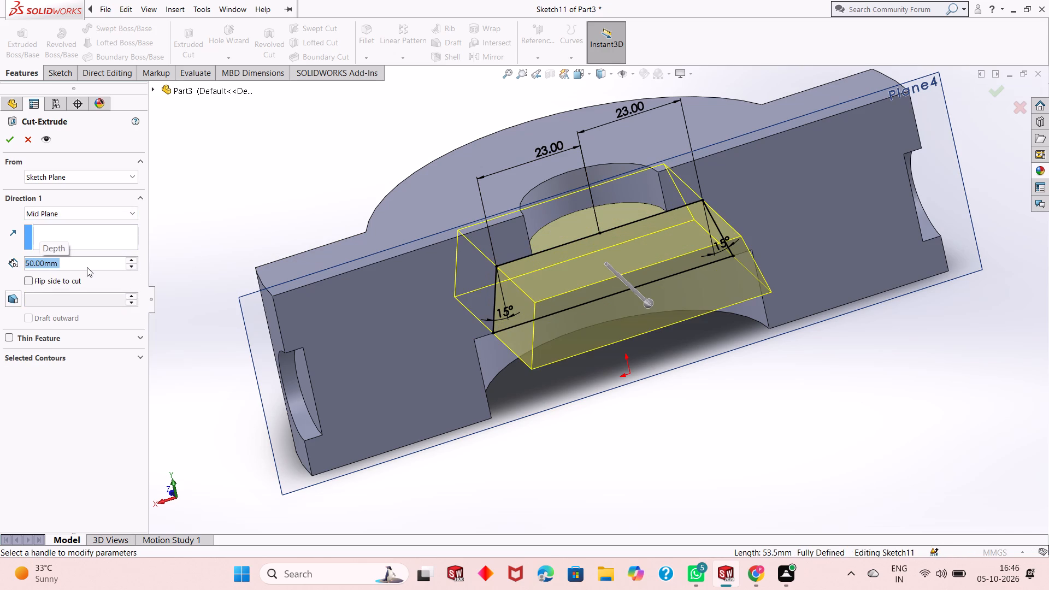
middle_click_drag(558, 438, 544, 262)
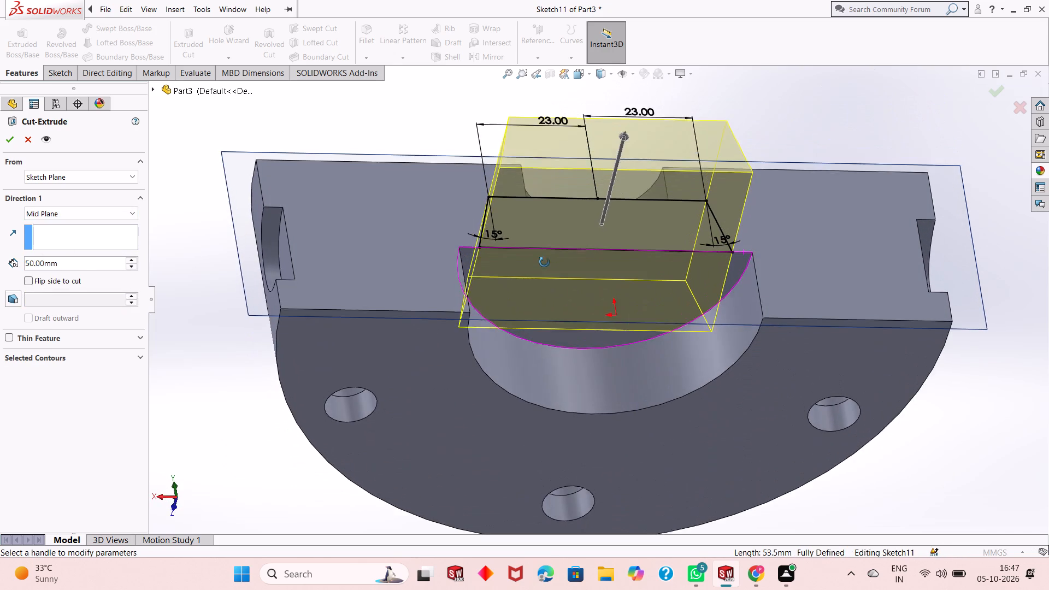
middle_click_drag(544, 262, 544, 239)
middle_click_drag(544, 239, 516, 257)
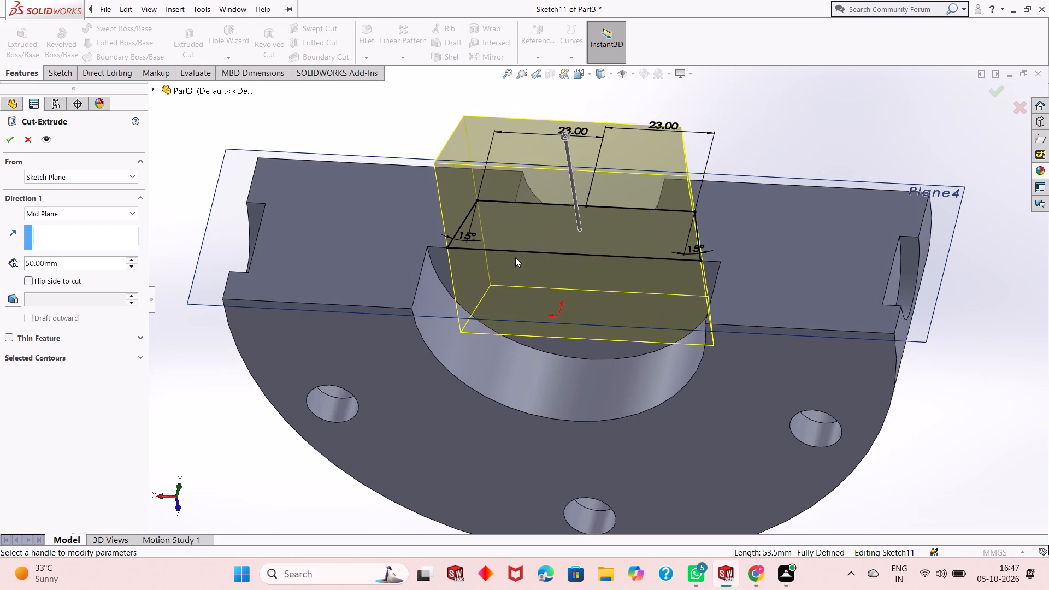
middle_click_drag(515, 258, 529, 283)
middle_click_drag(540, 301, 546, 303)
Set the Mid Plane cut depth to 40 mm and complete the Extruded Cut of the trapezoid profile.
double_click(76, 267)
type("40")
key("Return")
middle_click_drag(588, 323, 575, 261)
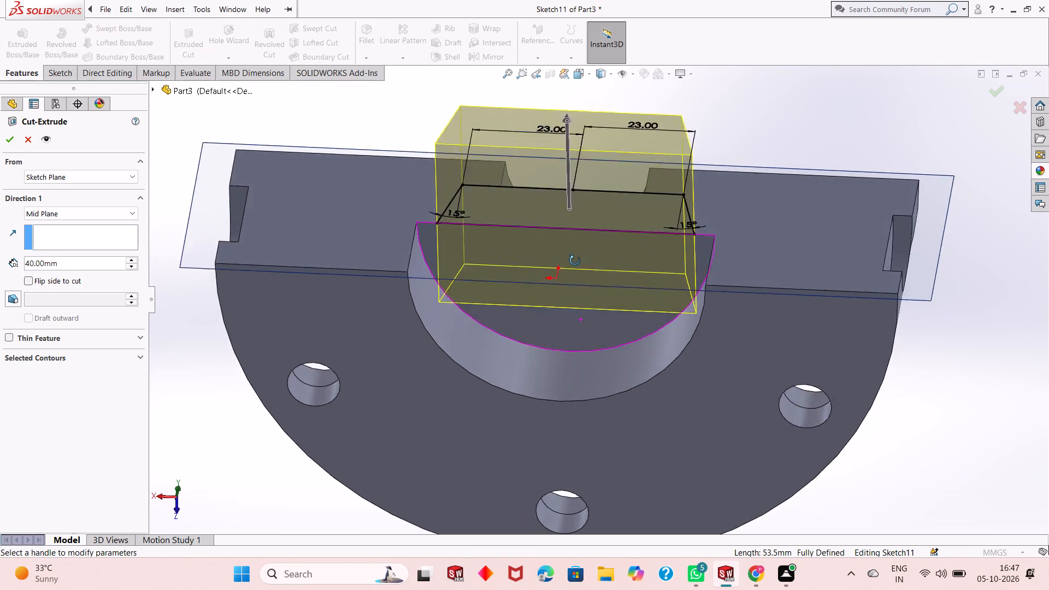
middle_click_drag(575, 261, 514, 211)
left_click(11, 143)
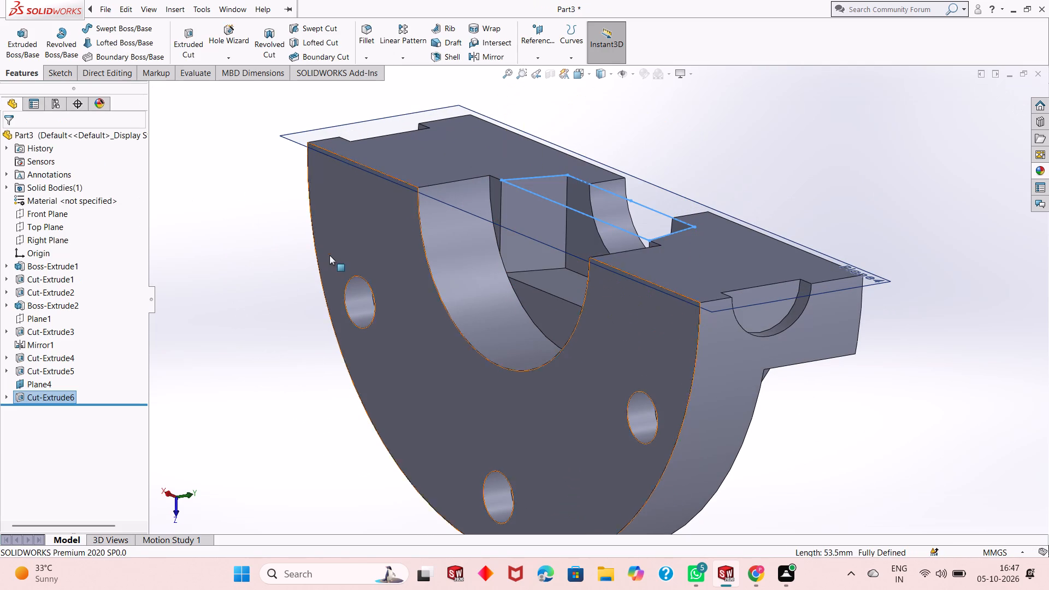
Examine the trapezoid cavity between the top recess and bottom pocket from several angles and square to the section face.
middle_click_drag(510, 204, 520, 274)
middle_click_drag(559, 244, 579, 220)
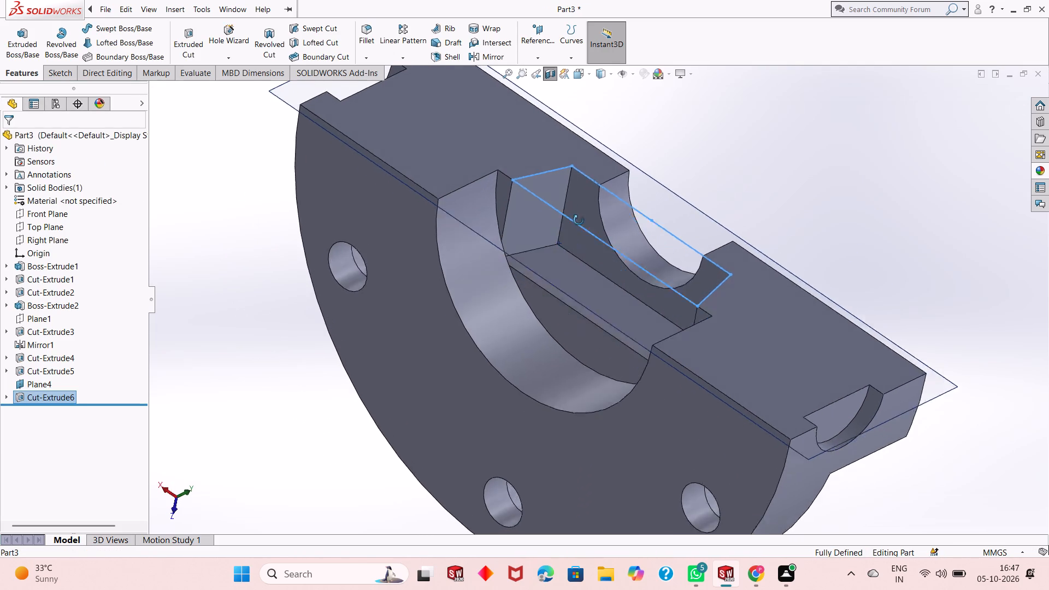
middle_click_drag(579, 220, 565, 341)
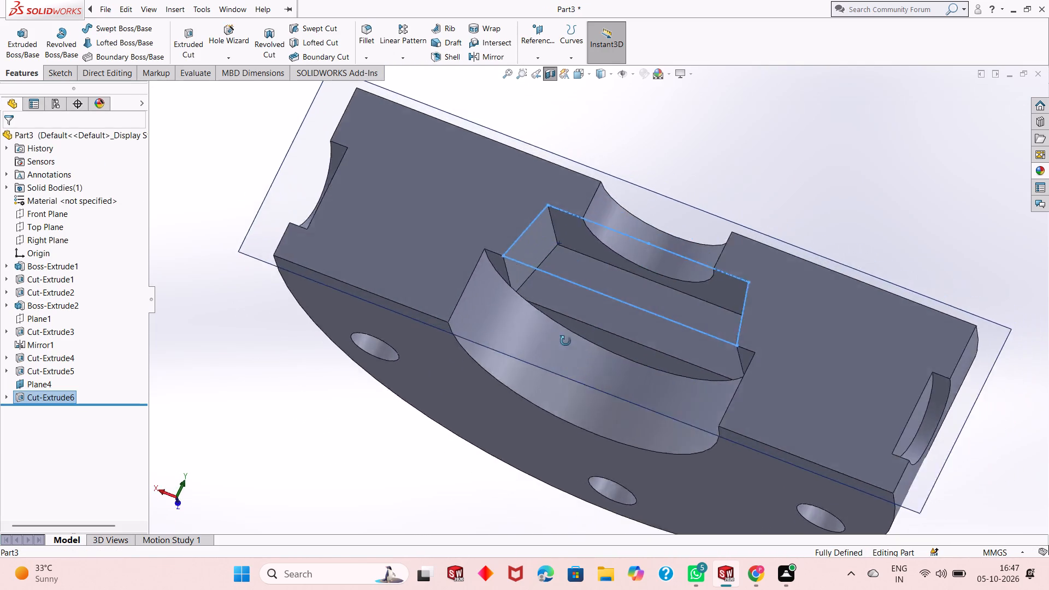
middle_click_drag(565, 341, 590, 340)
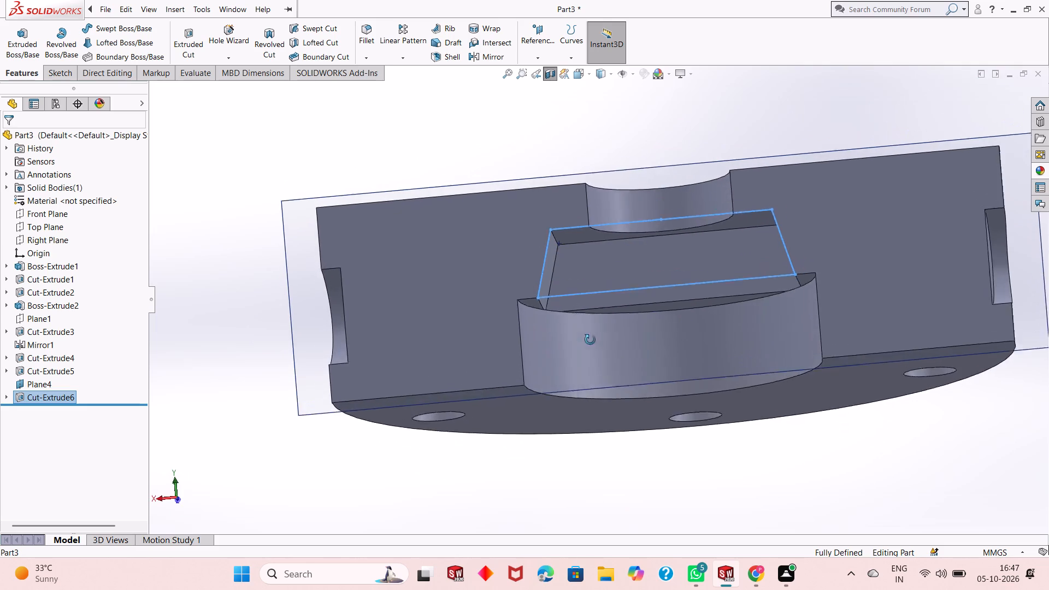
middle_click_drag(590, 340, 588, 365)
middle_click_drag(603, 258, 592, 299)
scroll(600, 276, "down", 1)
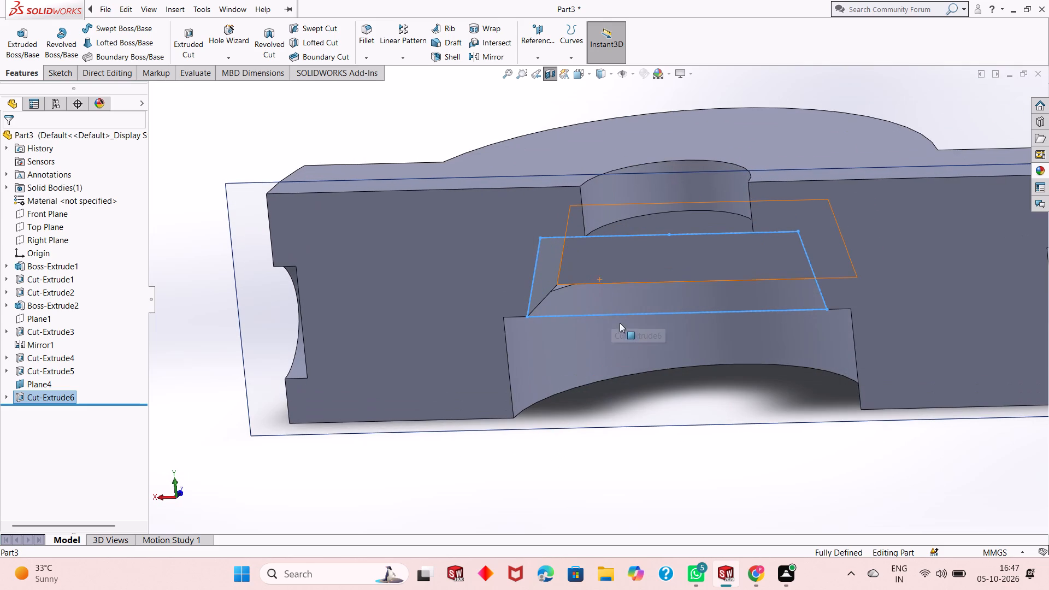
middle_click_drag(622, 293, 618, 175)
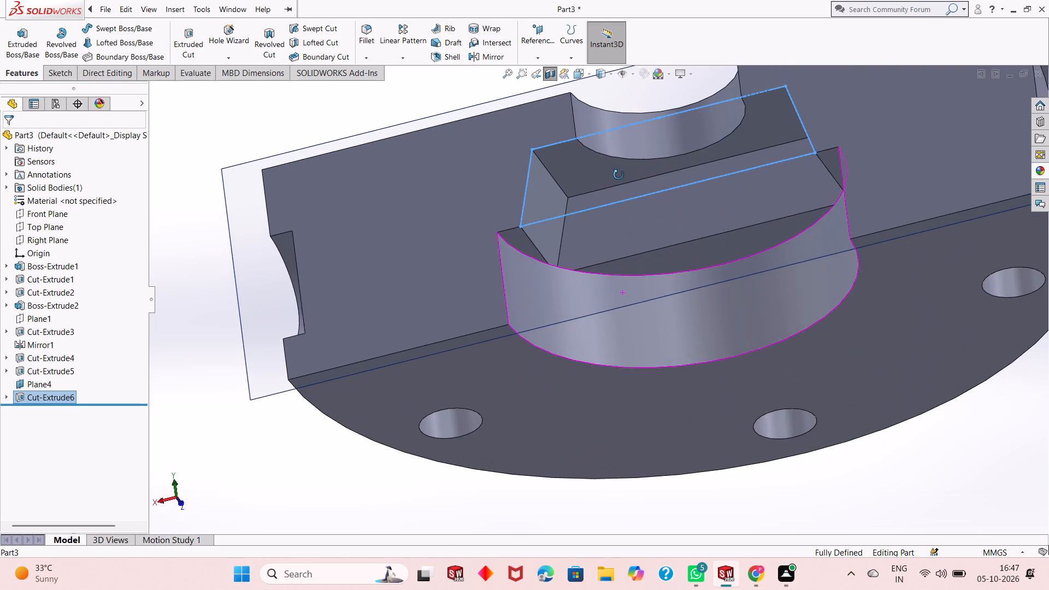
middle_click_drag(618, 175, 646, 302)
scroll(663, 302, "up", 1)
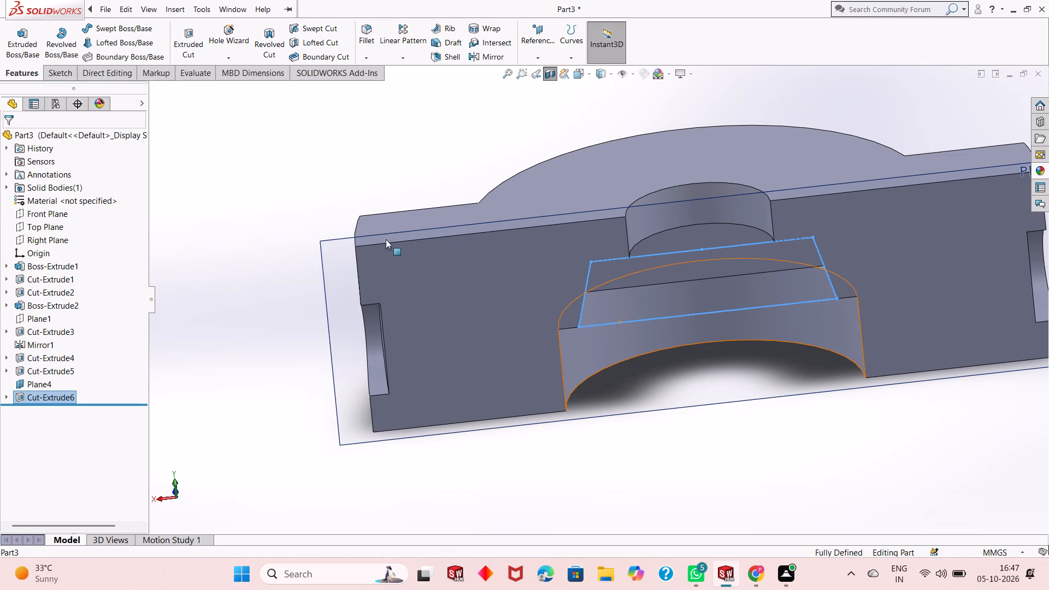
left_click(322, 176)
middle_click_drag(614, 309, 622, 257)
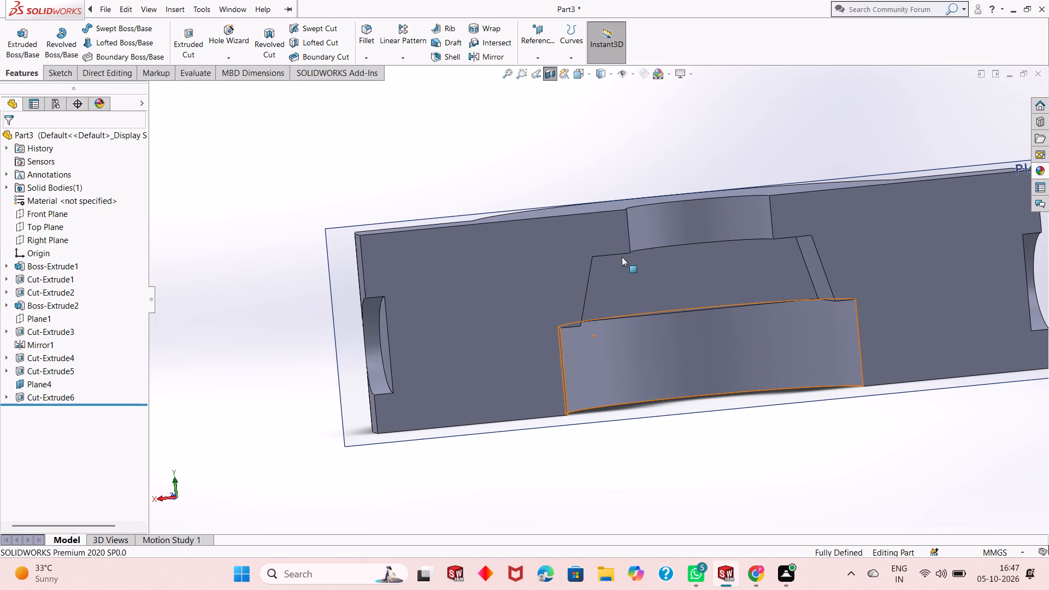
key("ctrl+8")
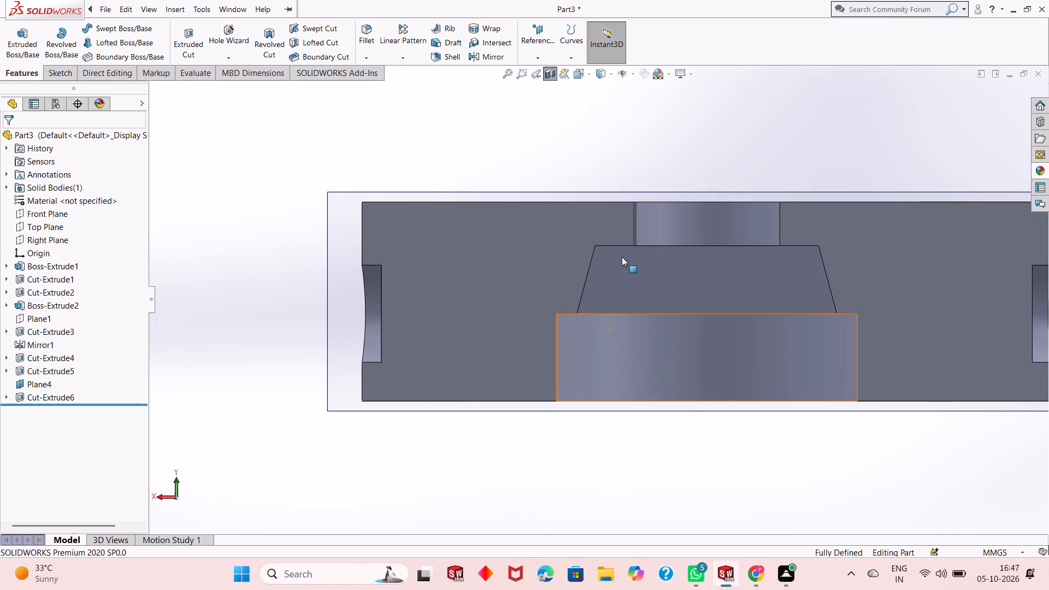
Examine the trapezoid cavity's width, depth and fit between the top recess and bottom pocket, square to the section and from oblique angles.
middle_click_drag(705, 444, 701, 382)
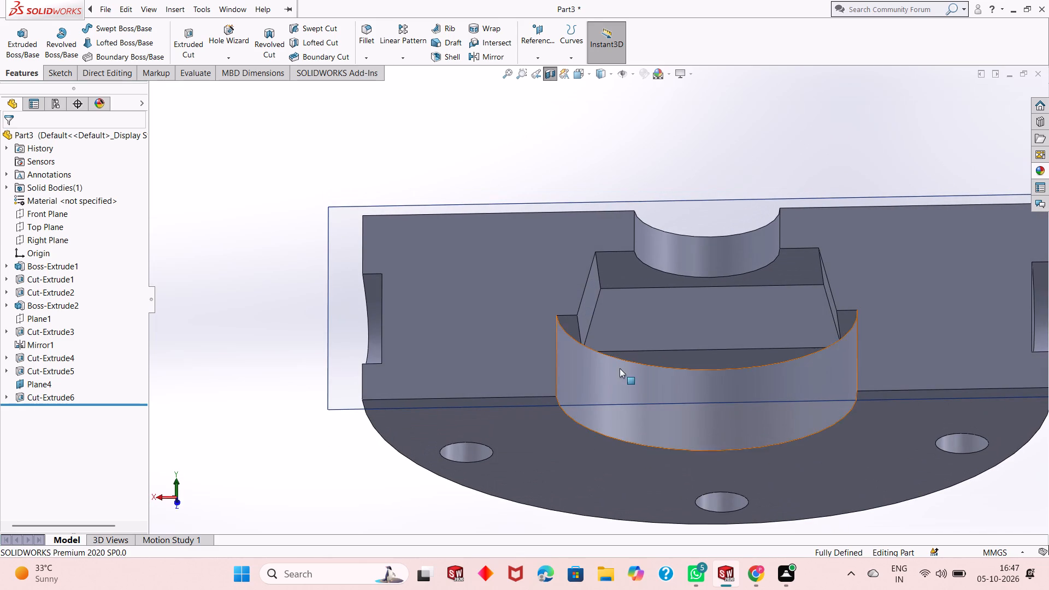
middle_click_drag(669, 304, 668, 373)
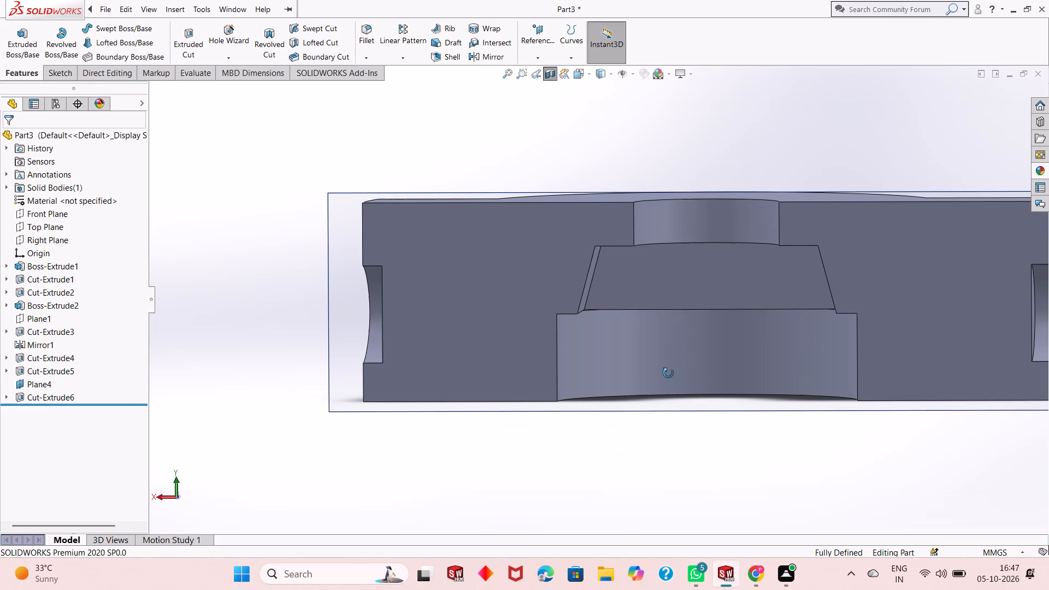
middle_click_drag(668, 373, 668, 403)
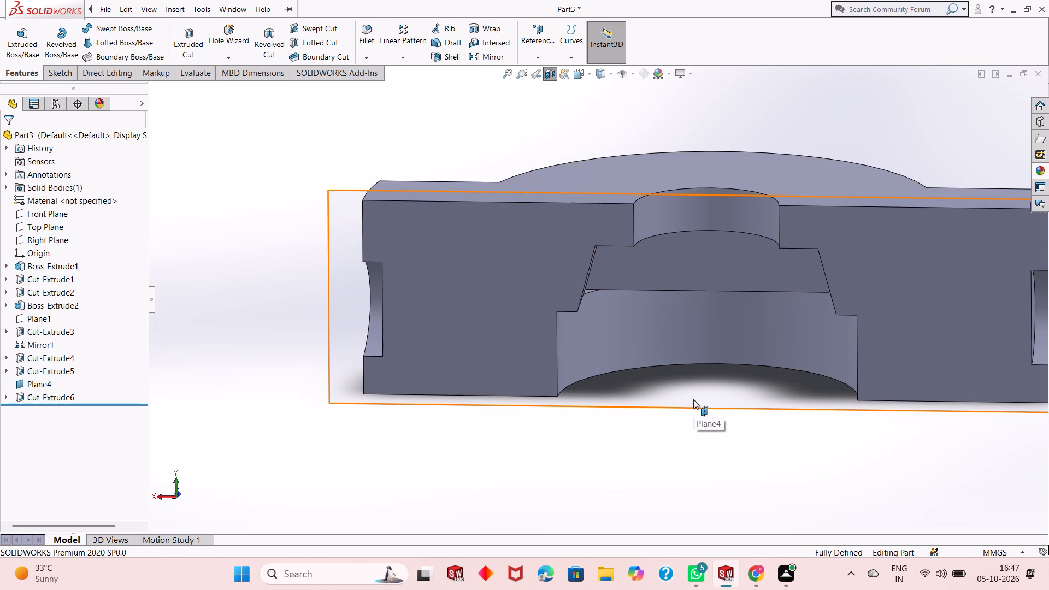
key("ctrl+8")
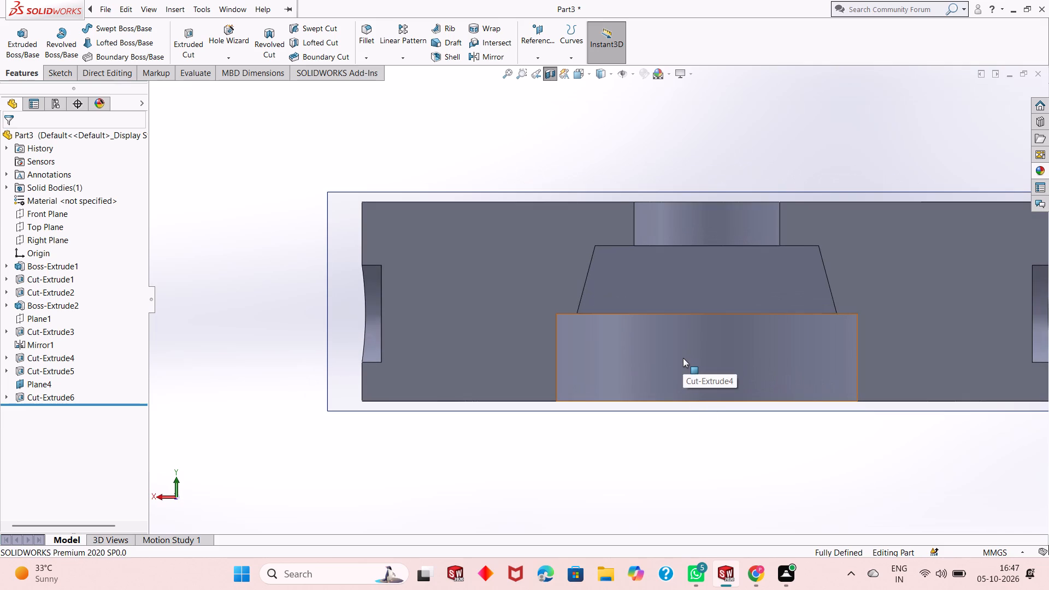
scroll(683, 358, "down", 2)
scroll(683, 357, "up", 1)
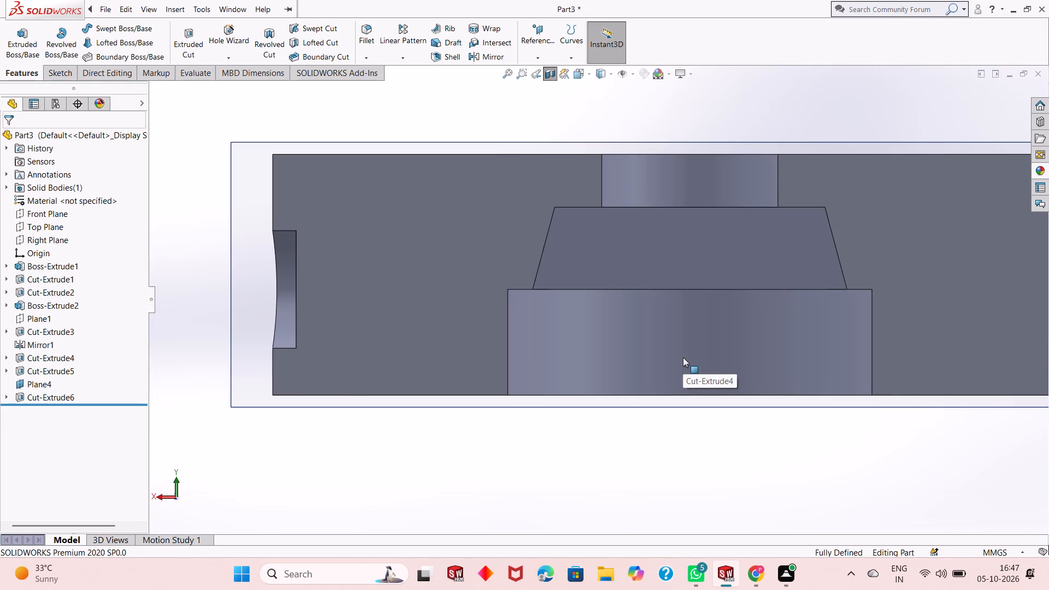
scroll(683, 357, "up", 1)
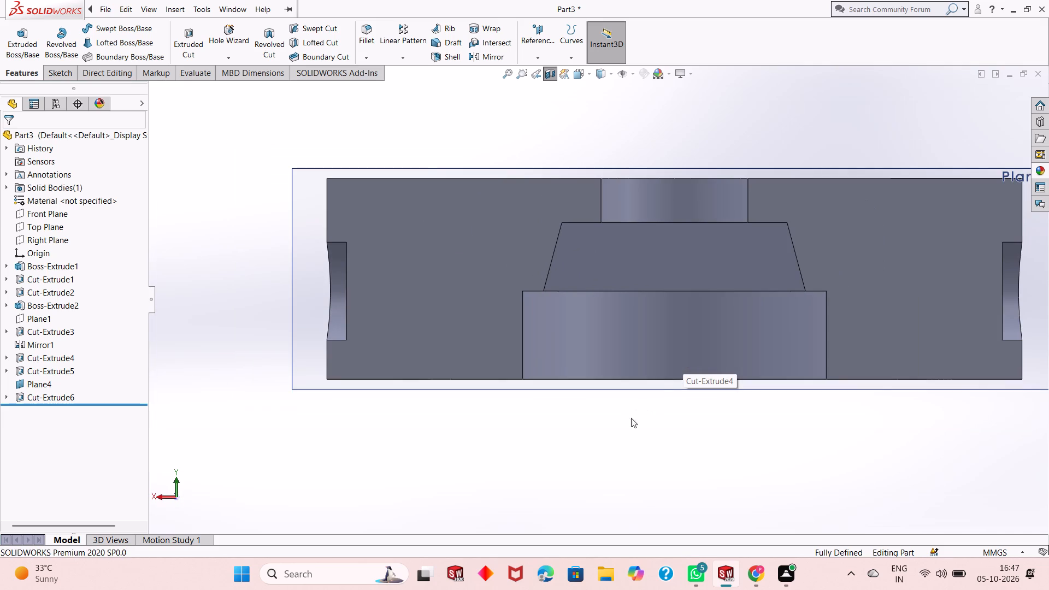
scroll(708, 296, "down", 3)
scroll(705, 342, "up", 1)
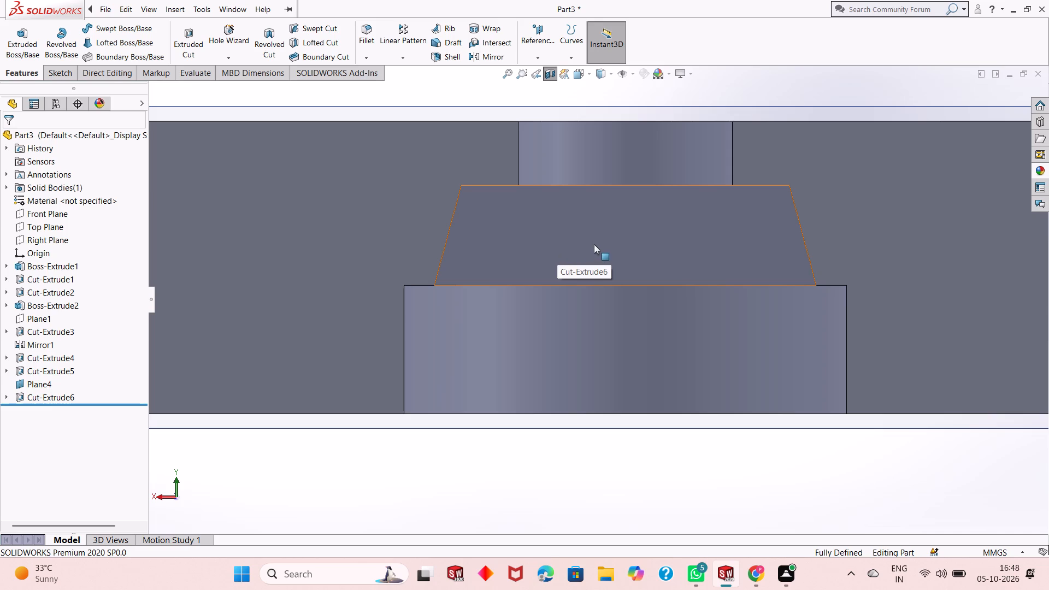
scroll(584, 268, "up", 2)
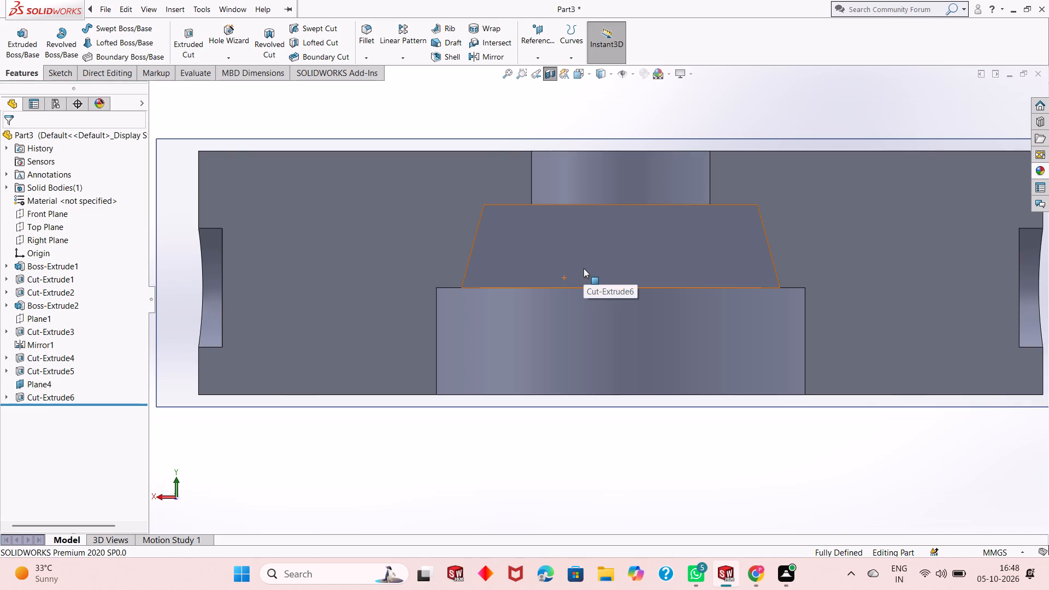
scroll(584, 268, "up", 1)
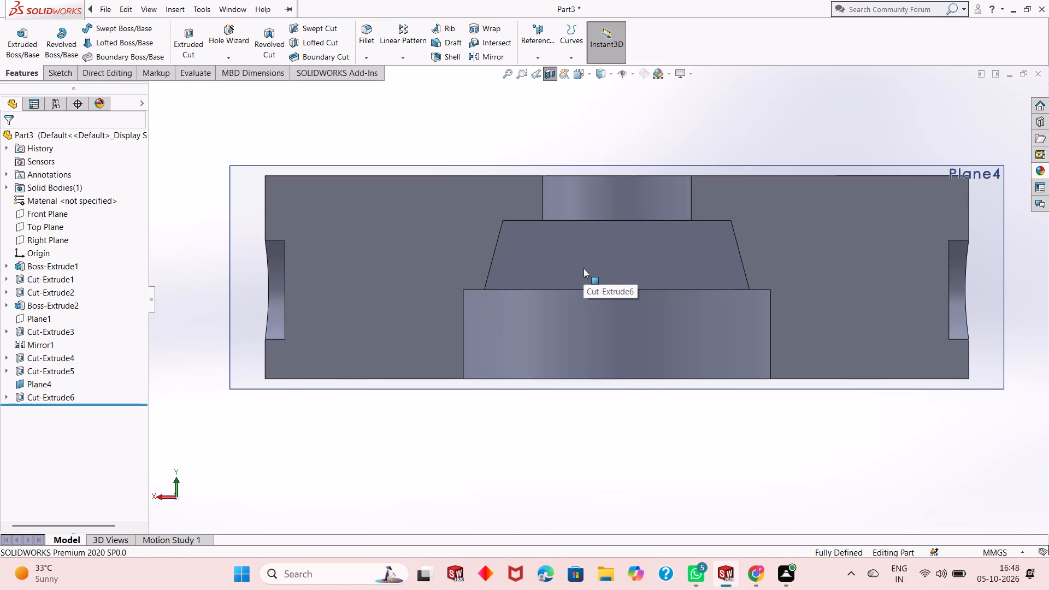
scroll(583, 269, "up", 1)
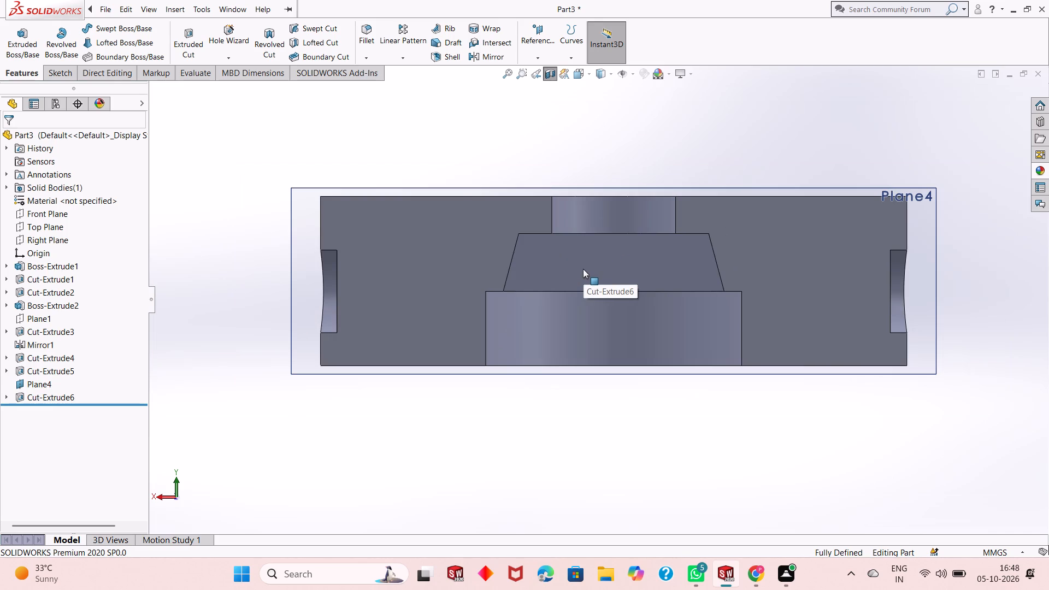
middle_click_drag(623, 367, 707, 374)
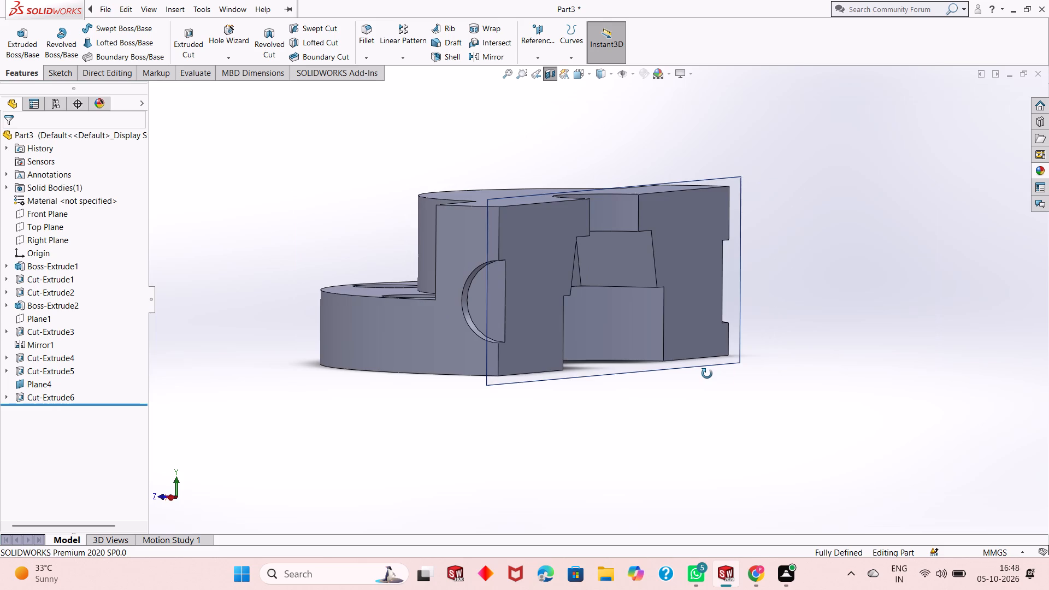
middle_click_drag(707, 374, 661, 288)
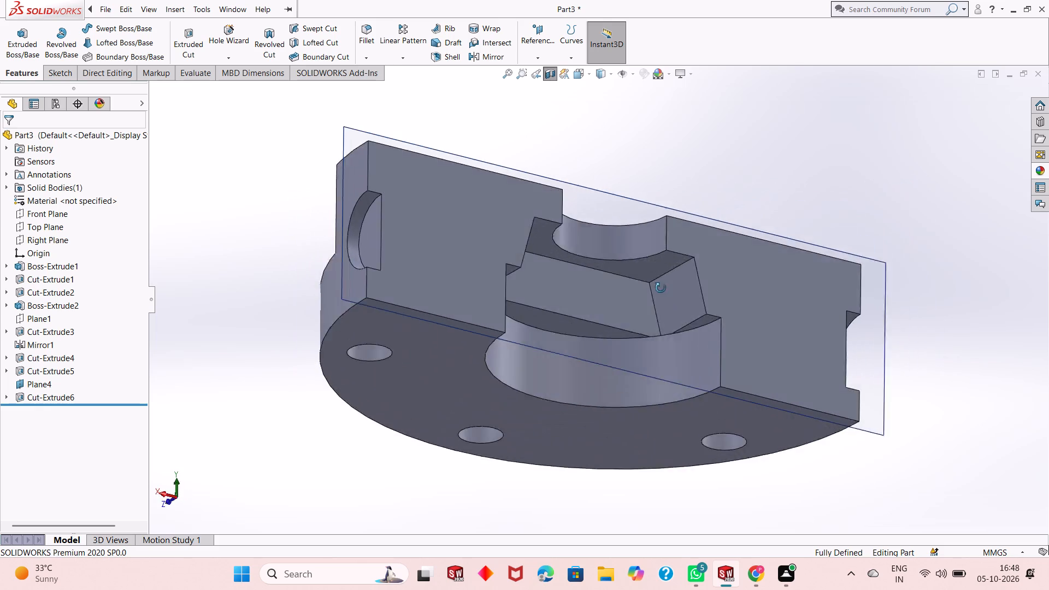
middle_click_drag(661, 288, 629, 329)
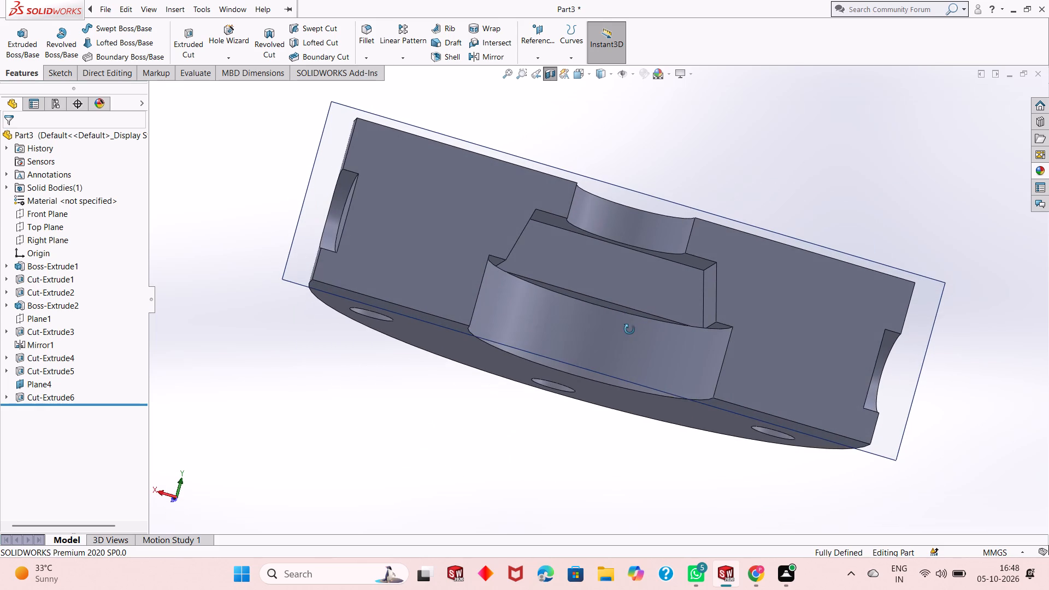
middle_click_drag(629, 329, 629, 330)
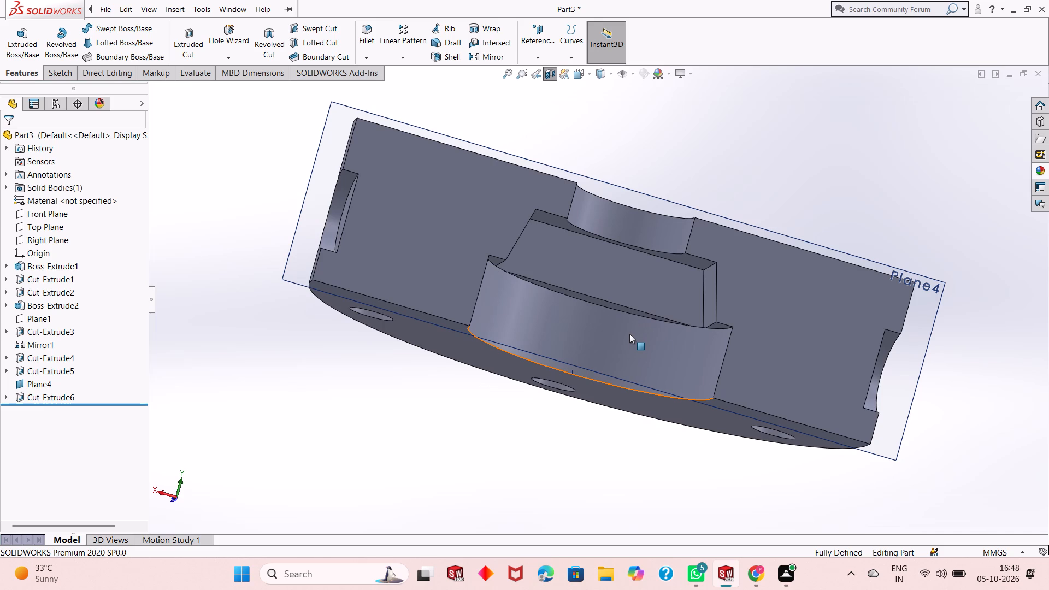
middle_click_drag(719, 324, 743, 327)
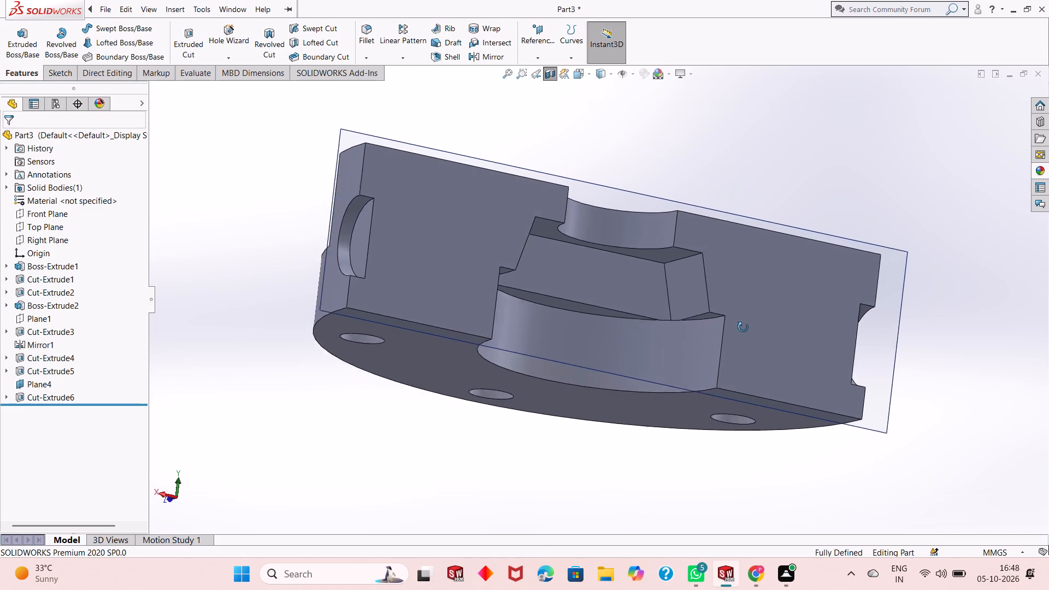
middle_click_drag(743, 327, 738, 337)
middle_click_drag(722, 310, 728, 353)
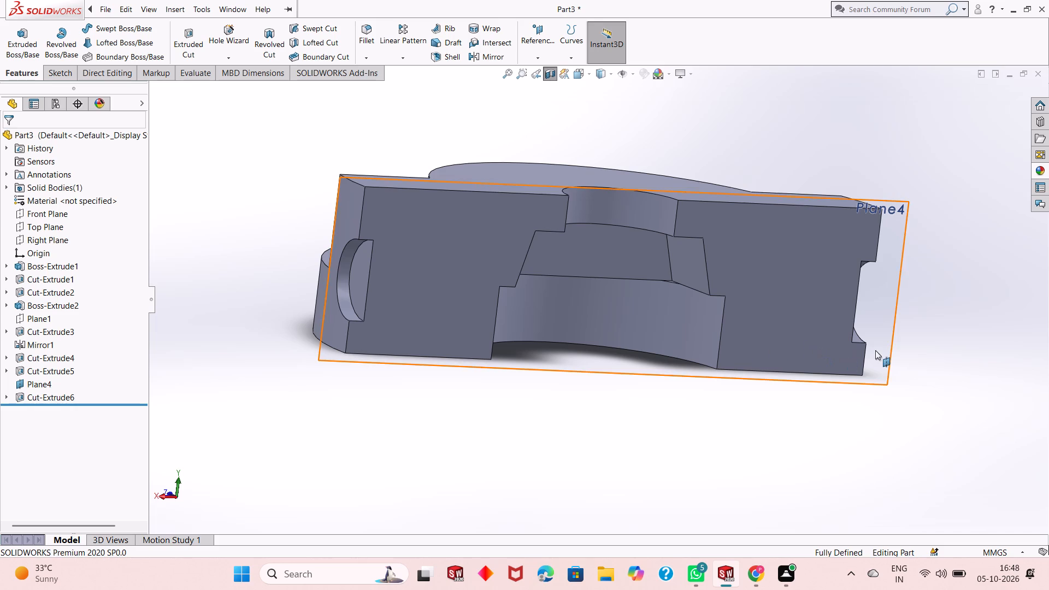
middle_click_drag(761, 353, 773, 295)
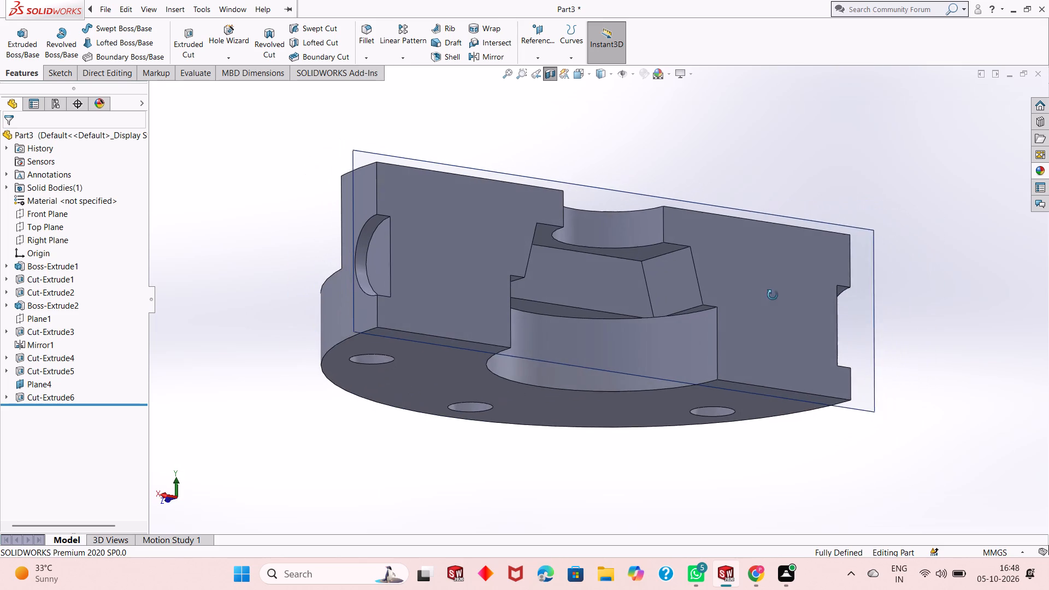
middle_click_drag(773, 295, 773, 308)
Undo the 40 mm Mid Plane Extruded Cut of the trapezoid profile.
key("ctrl+z")
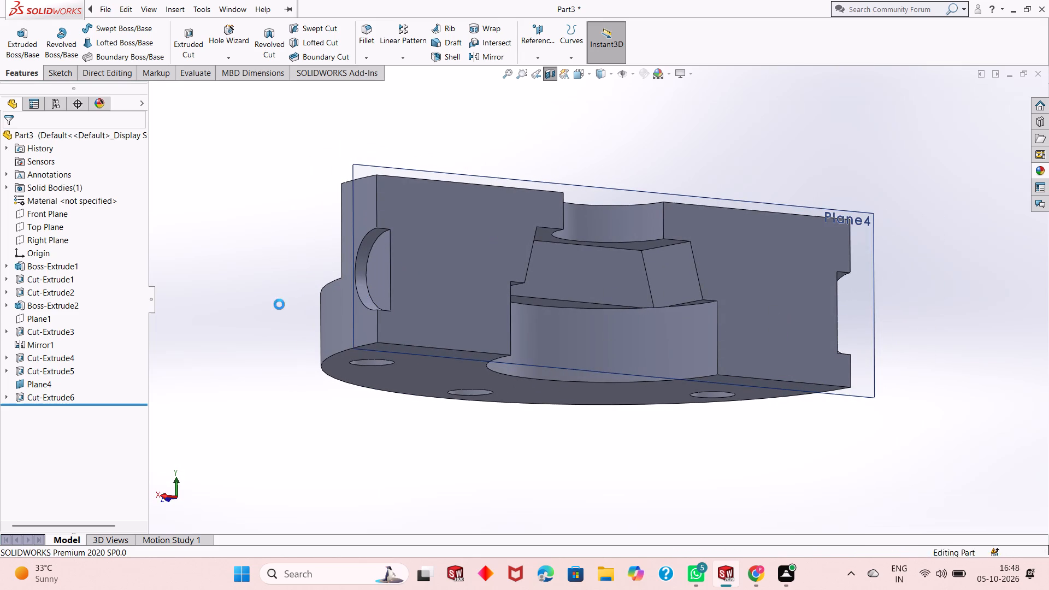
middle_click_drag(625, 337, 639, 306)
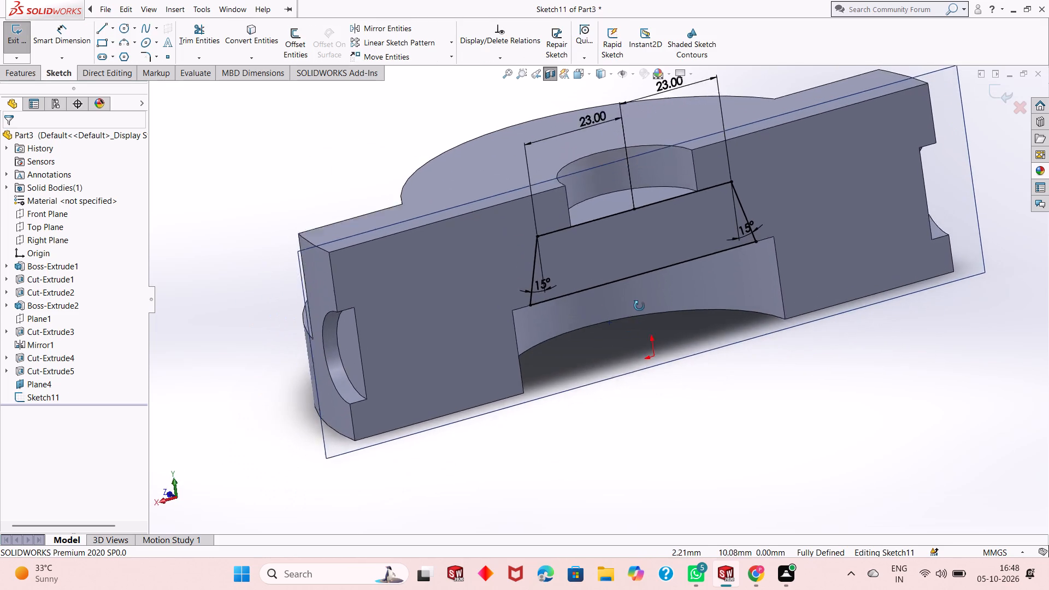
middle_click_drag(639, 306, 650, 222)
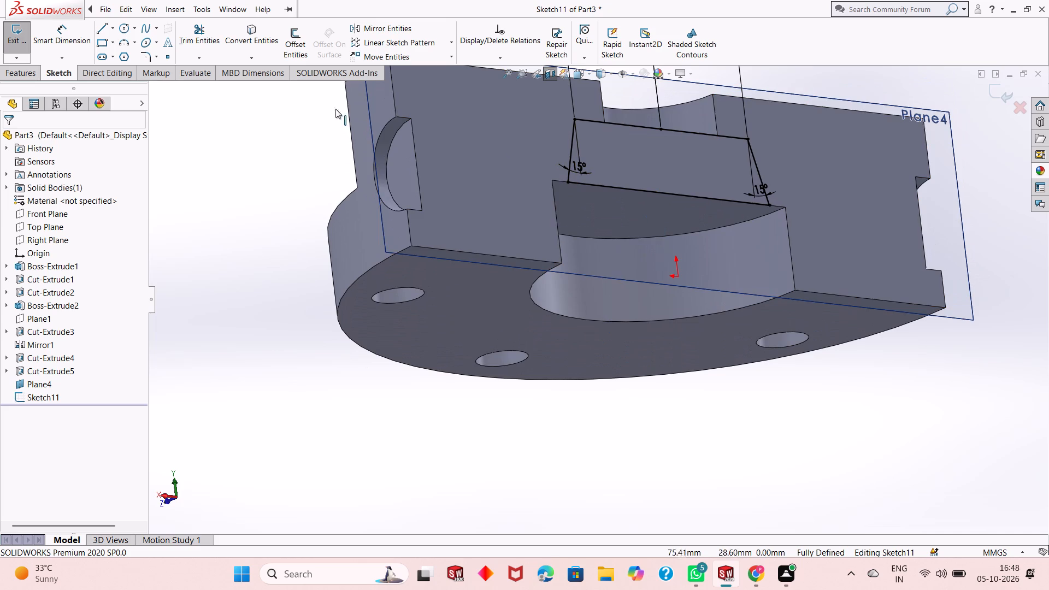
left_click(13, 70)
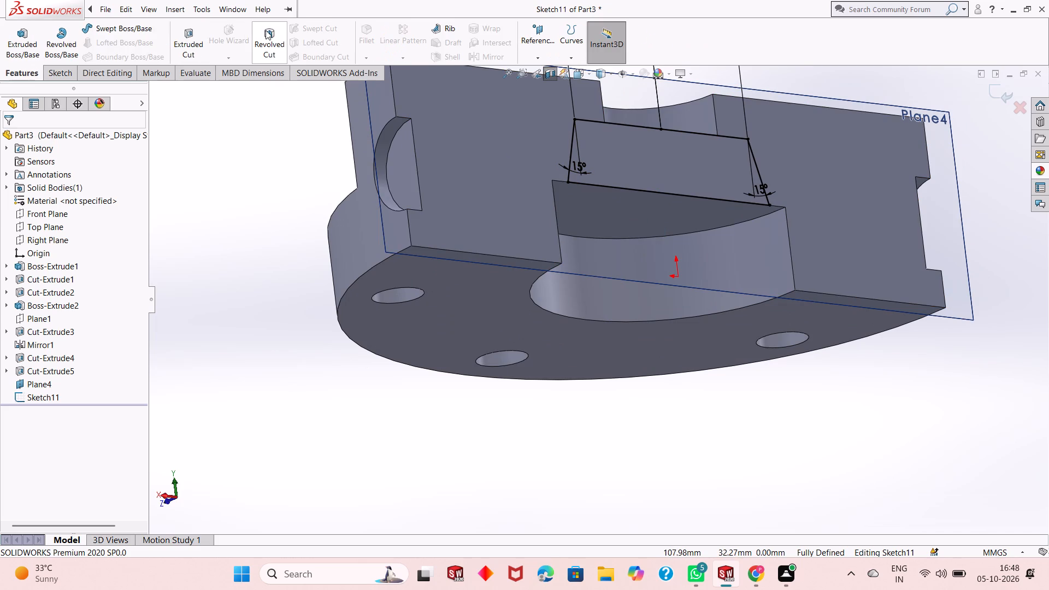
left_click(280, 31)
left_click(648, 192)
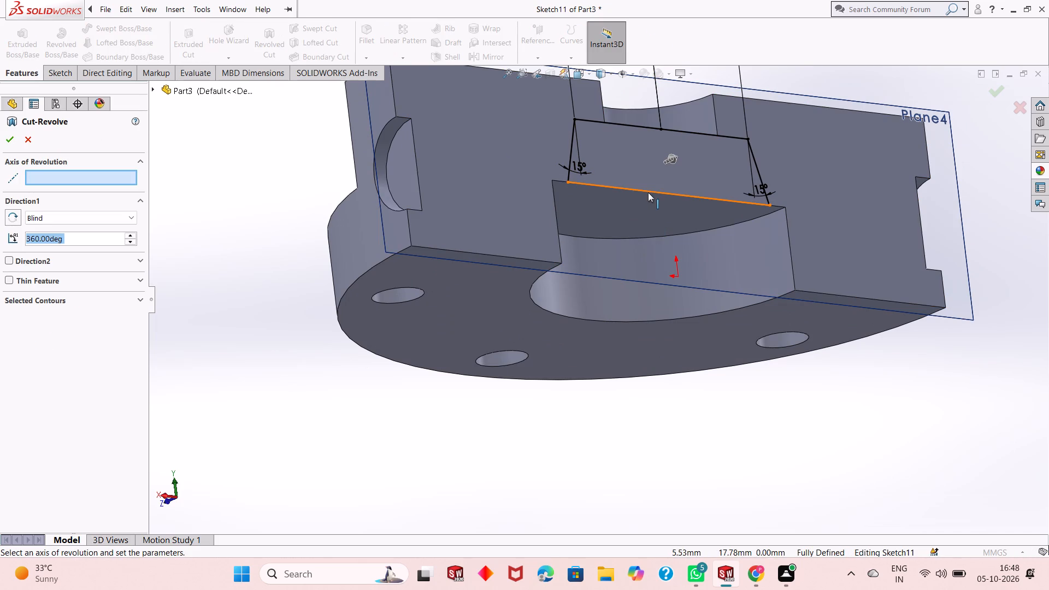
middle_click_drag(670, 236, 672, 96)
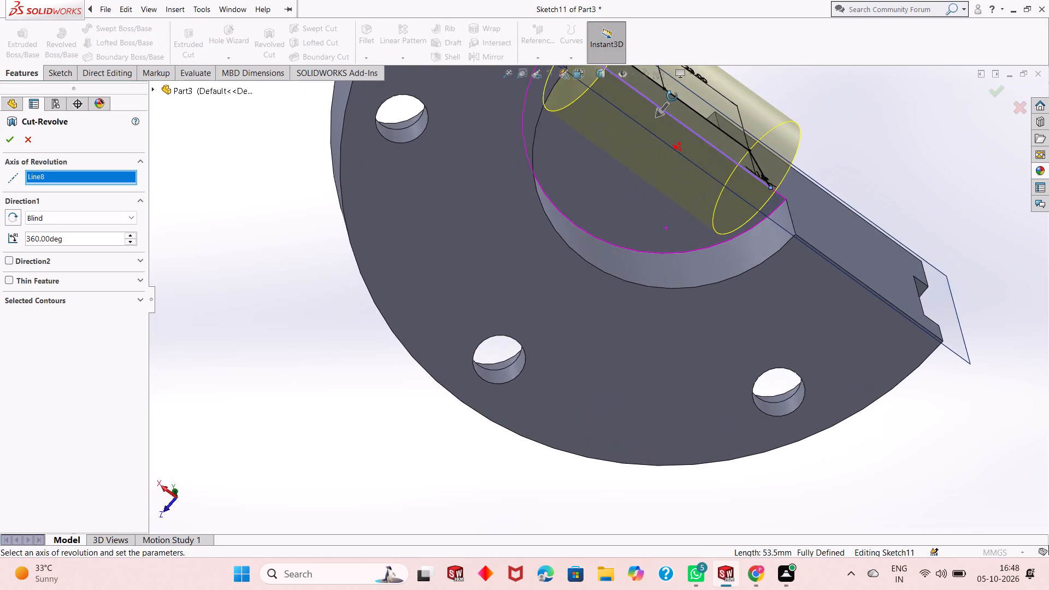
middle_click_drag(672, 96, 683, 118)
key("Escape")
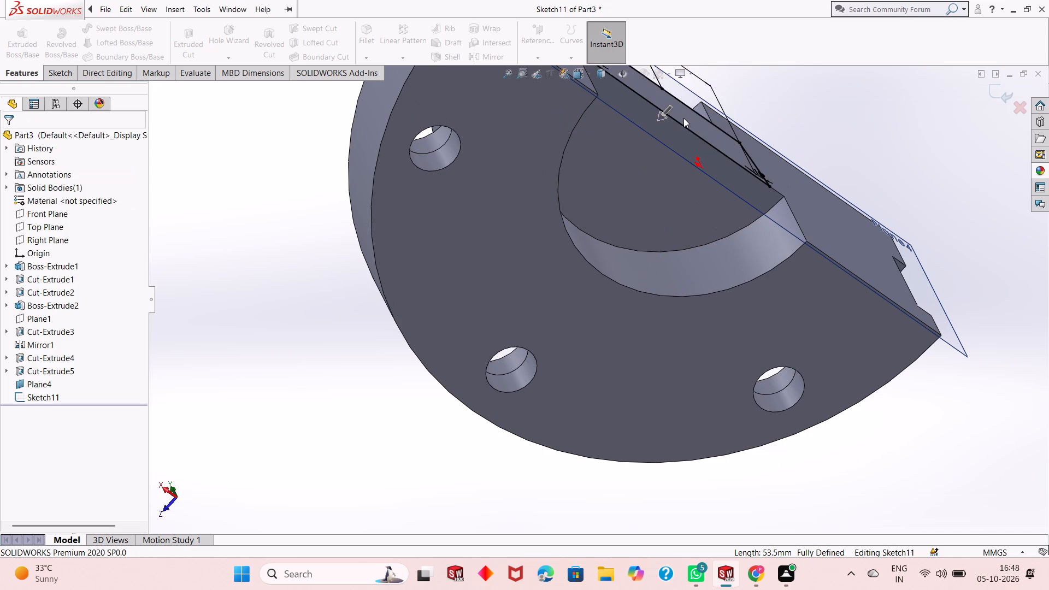
Cut the trapezoid profile through the disc section with a Mid Plane Extruded Cut, 50 mm deep.
middle_click_drag(697, 162, 644, 304)
scroll(665, 251, "up", 2)
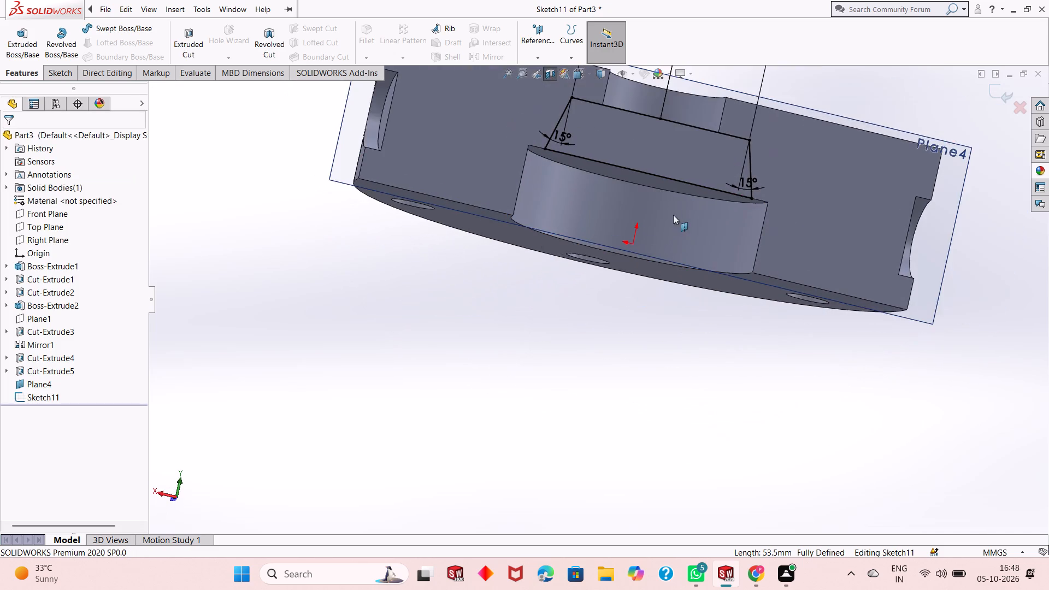
middle_click_drag(688, 220, 734, 240)
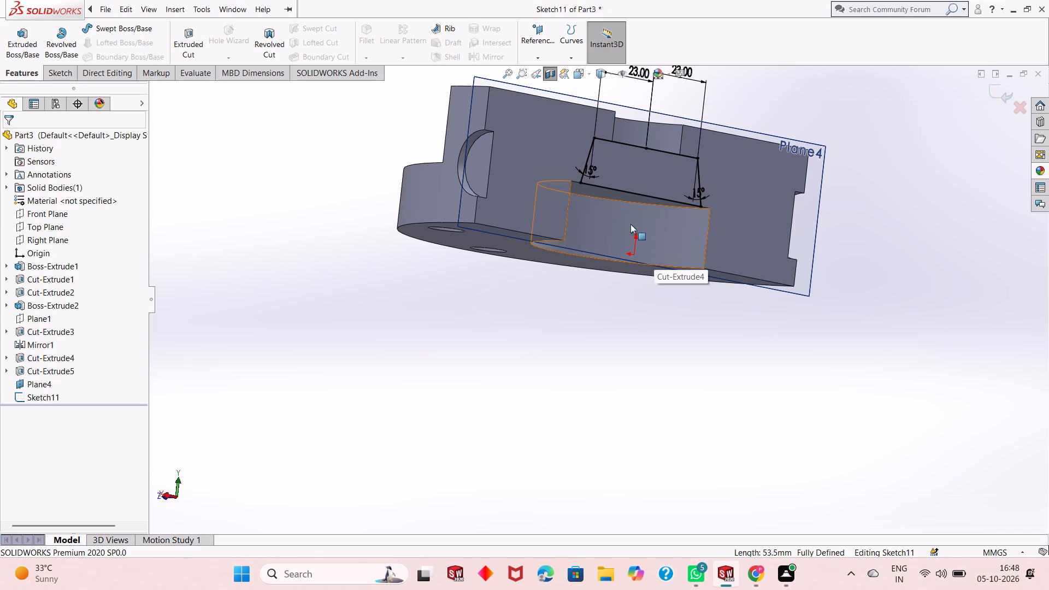
middle_click_drag(612, 185, 617, 225)
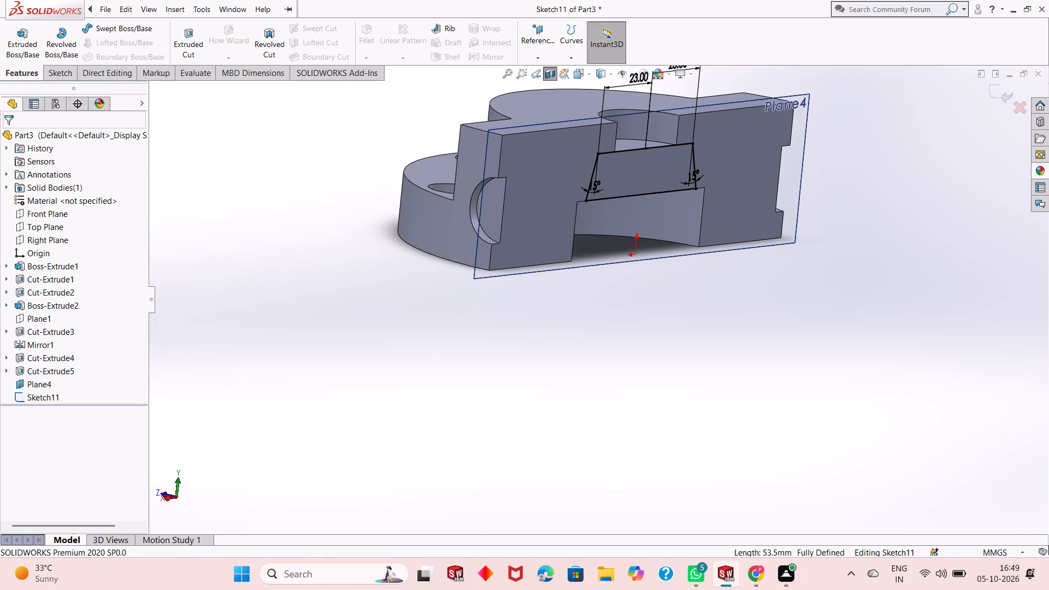
left_click(187, 45)
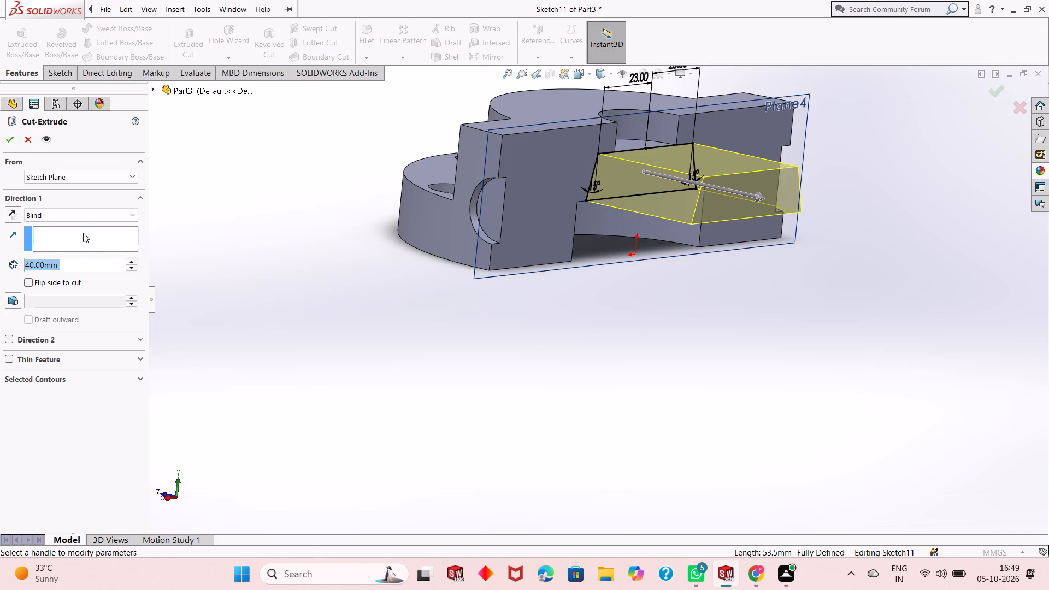
type("50")
key("Return")
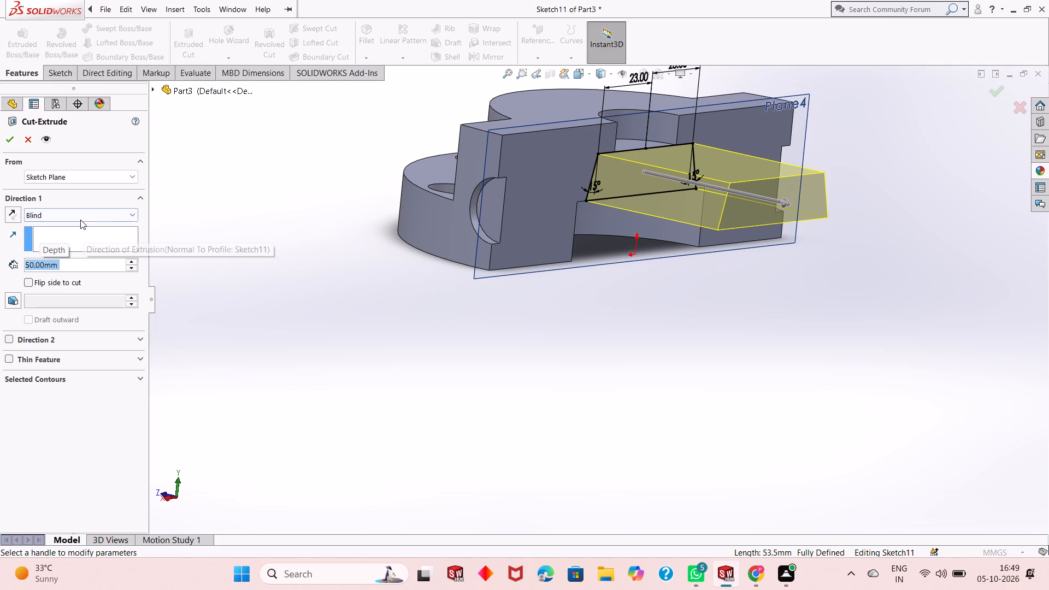
left_click(94, 211)
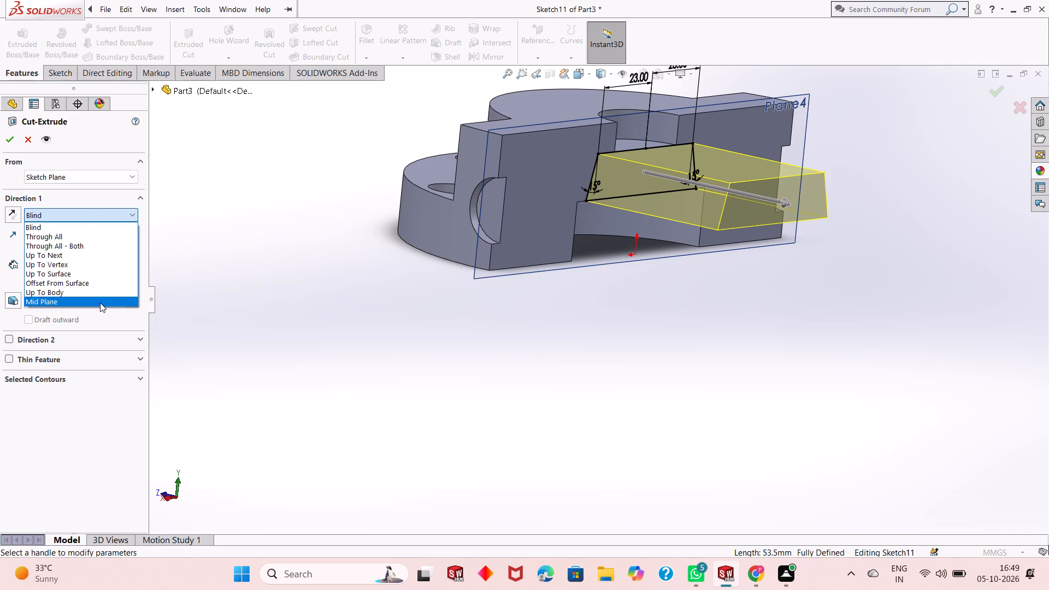
left_click(100, 303)
left_click(6, 135)
Examine the recut trapezoid cavity above the bottom pocket from several angles in the section view.
middle_click_drag(664, 259, 664, 259)
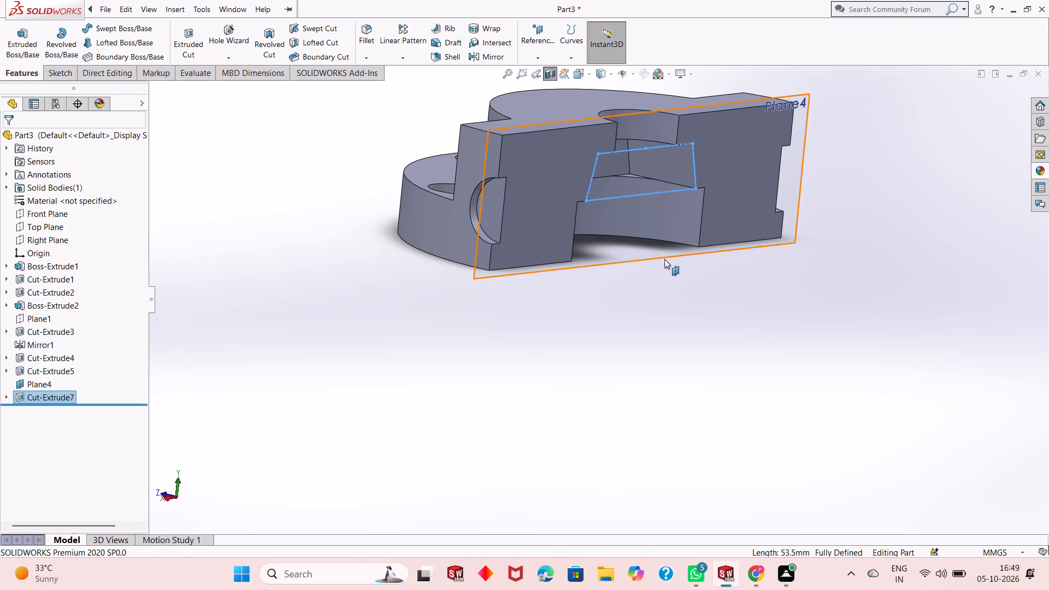
middle_click_drag(664, 259, 638, 158)
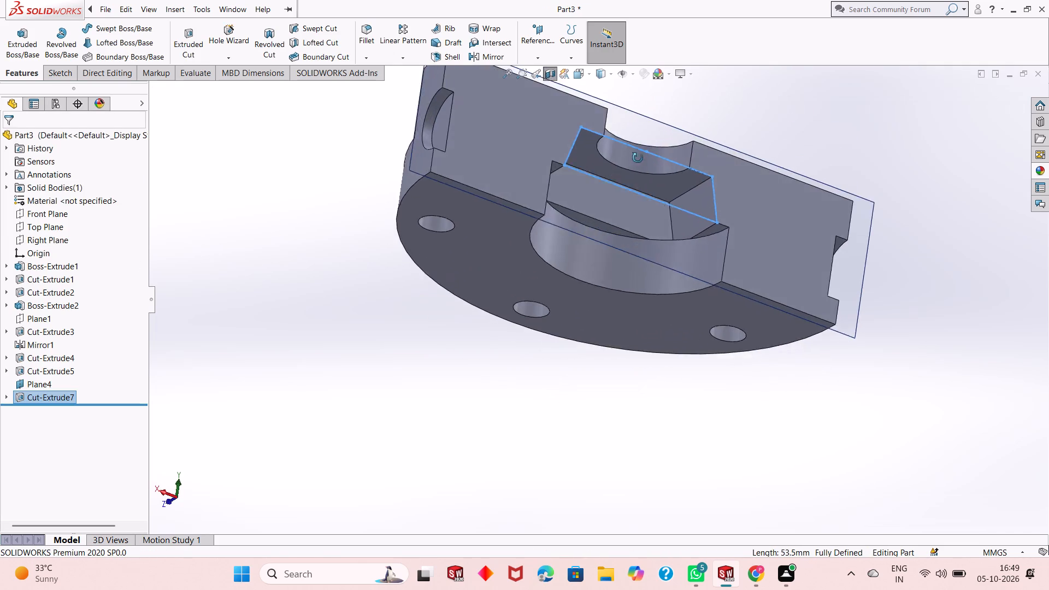
middle_click_drag(638, 158, 559, 226)
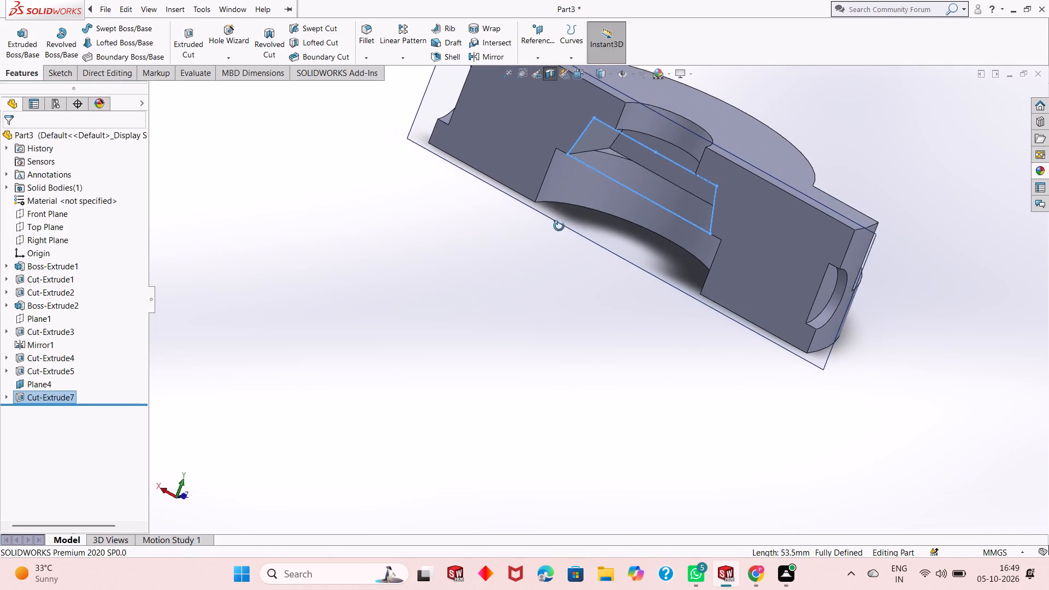
middle_click_drag(559, 226, 538, 186)
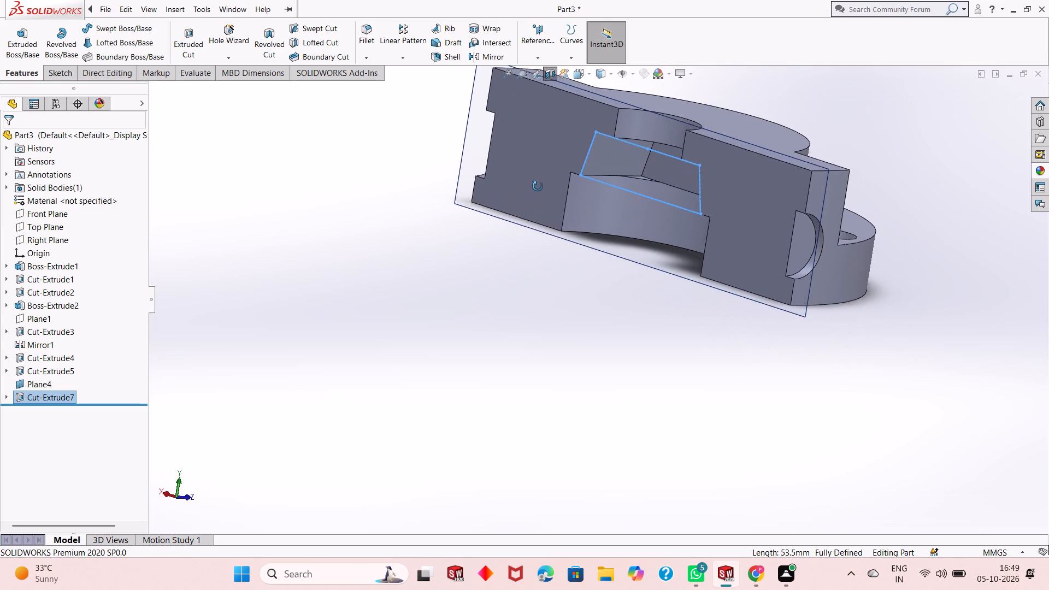
middle_click_drag(538, 186, 538, 186)
middle_click_drag(596, 200, 663, 108)
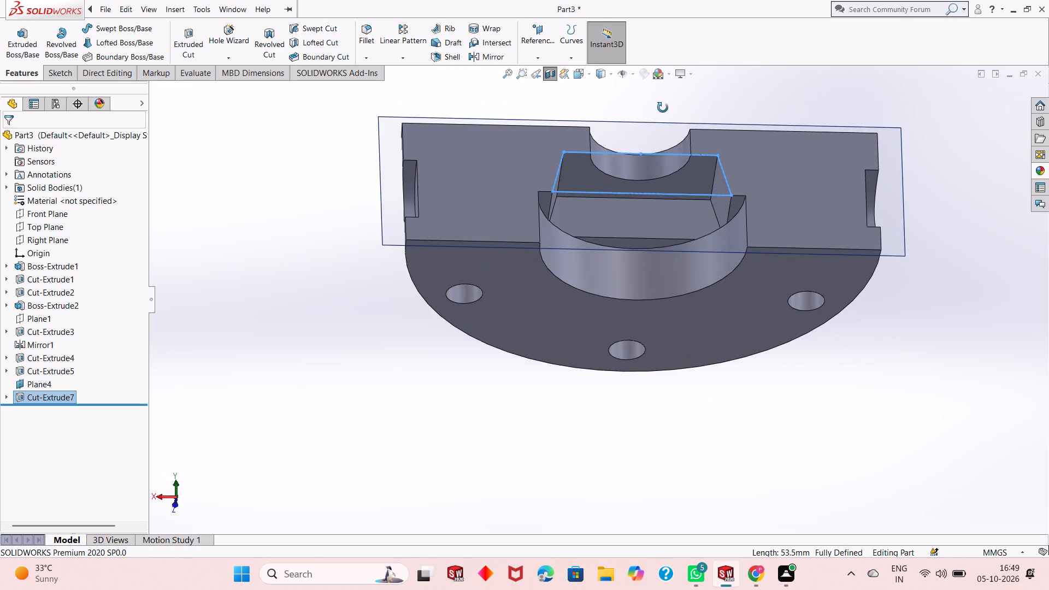
Set the Mid Plane depth of the trapezoid cavity's Extruded Cut, Cut-Extrude7, to 40 mm.
middle_click_drag(663, 108, 669, 237)
scroll(657, 174, "down", 2)
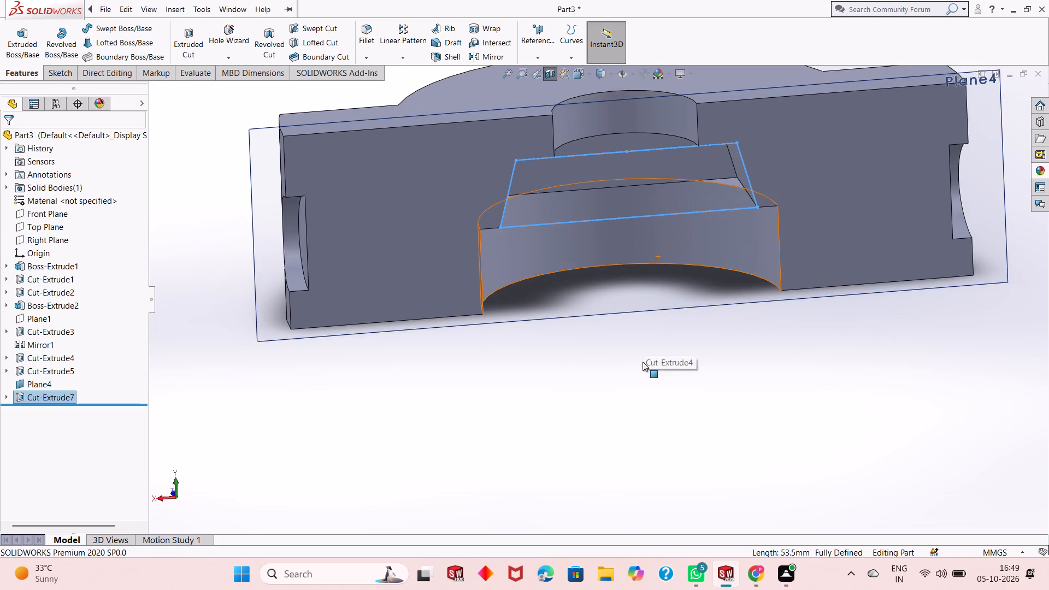
middle_click_drag(657, 185, 670, 317)
middle_click_drag(670, 317, 665, 218)
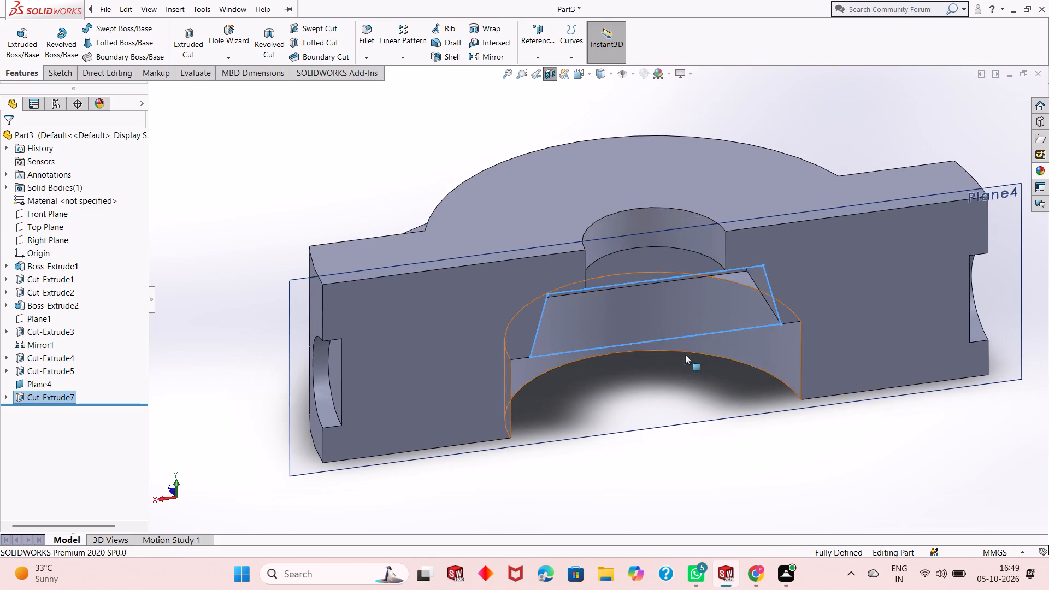
scroll(690, 374, "up", 2)
middle_click_drag(690, 361, 679, 292)
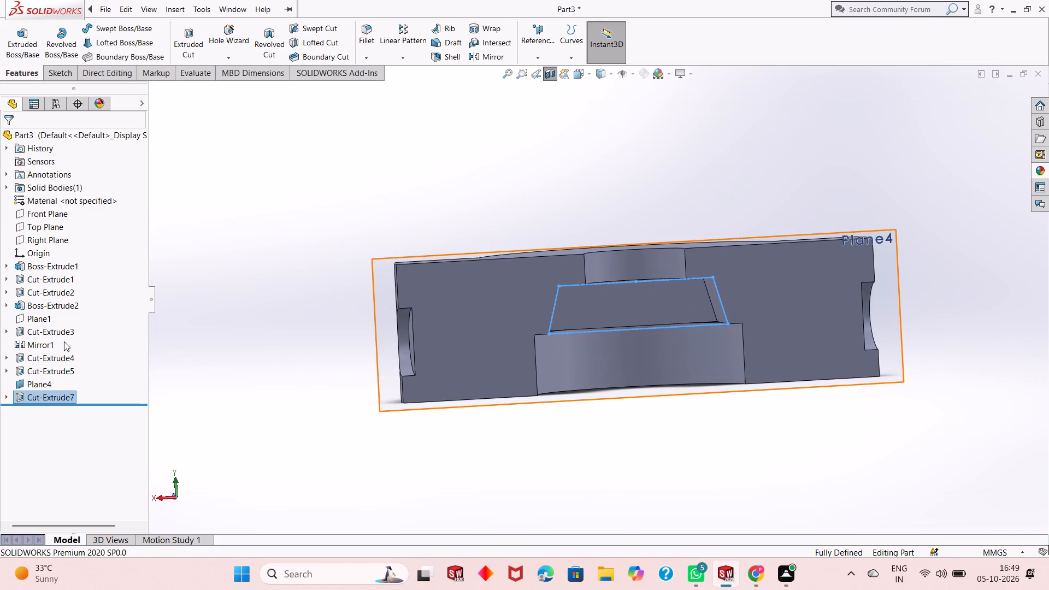
left_click(263, 348)
left_click(56, 398)
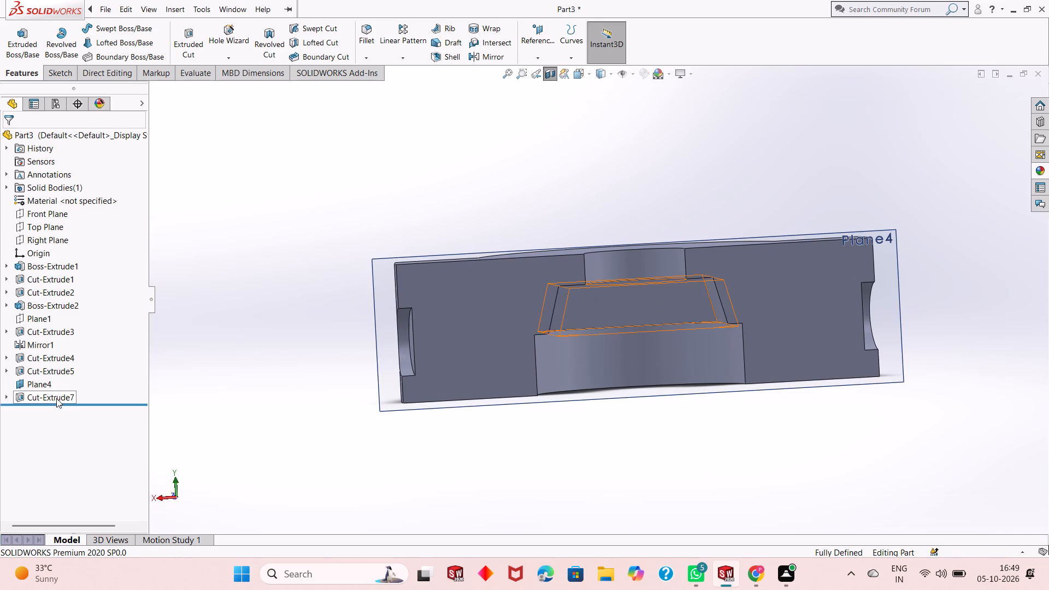
left_click(72, 370)
type("40")
key("Return")
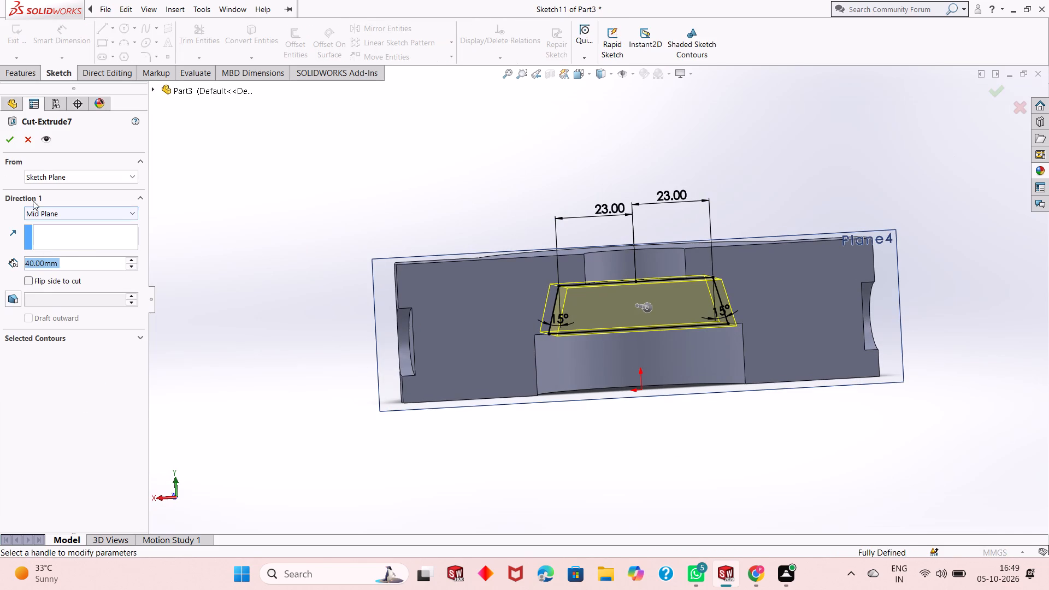
left_click(16, 139)
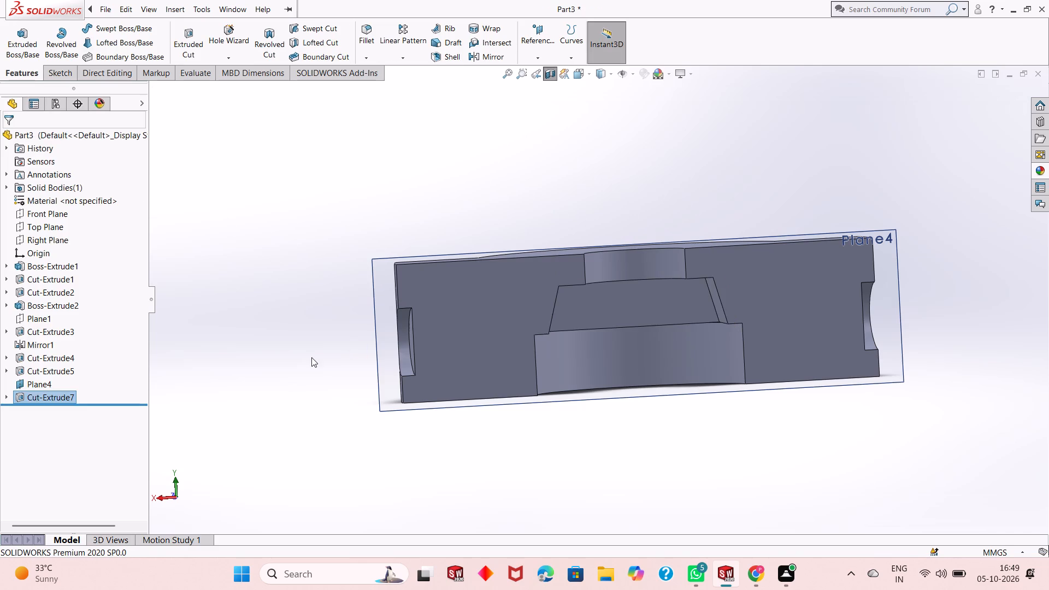
Examine the resized trapezoid cavity in the section, obliquely and square to the cut face.
left_click(311, 357)
middle_click_drag(629, 376, 639, 376)
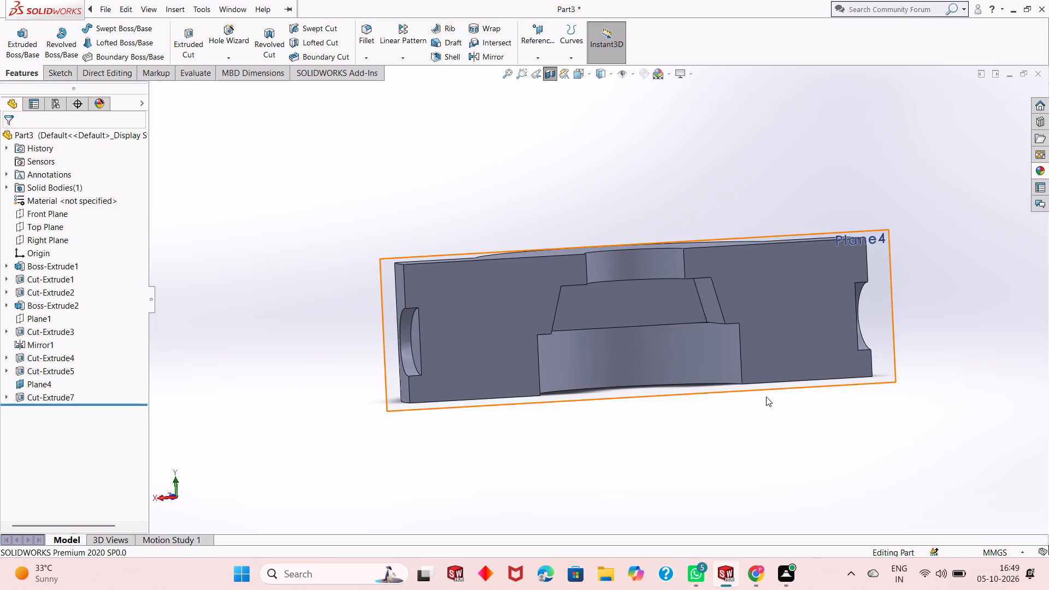
scroll(672, 335, "up", 1)
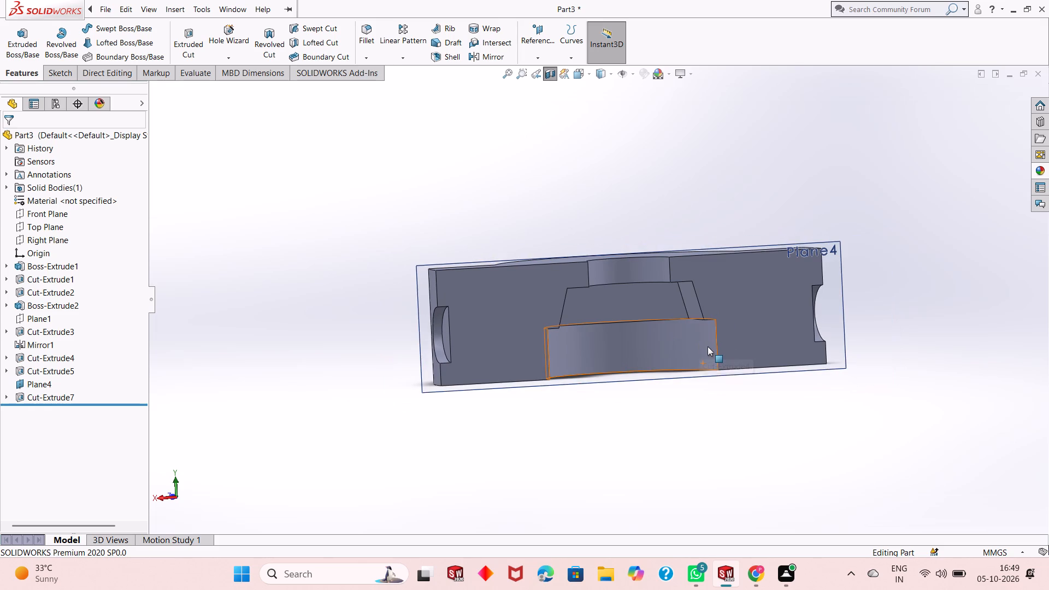
key("ctrl+8")
scroll(676, 322, "down", 2)
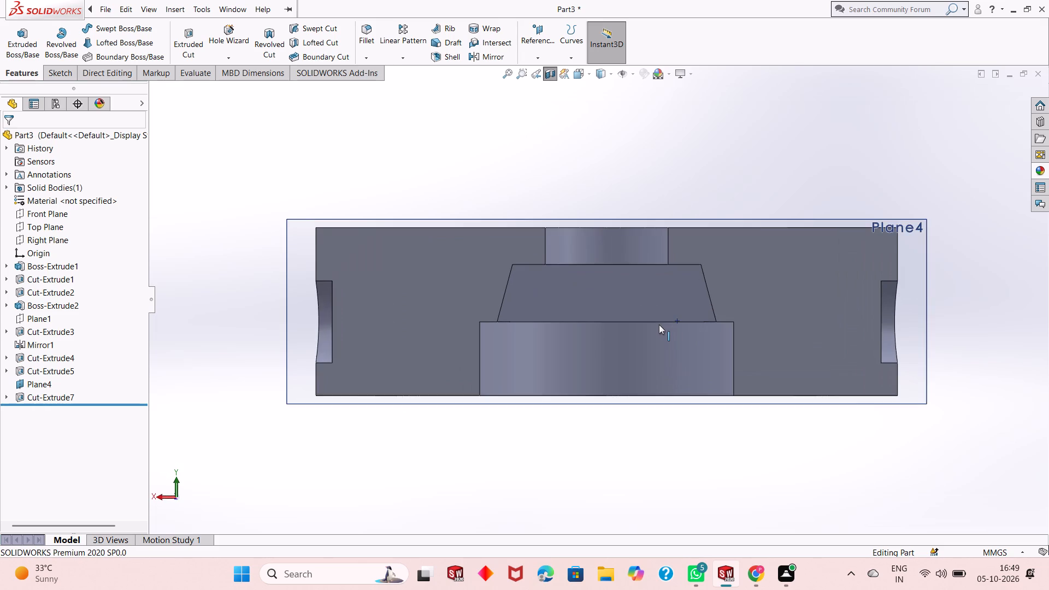
scroll(659, 324, "up", 1)
right_click(613, 441)
left_click(574, 440)
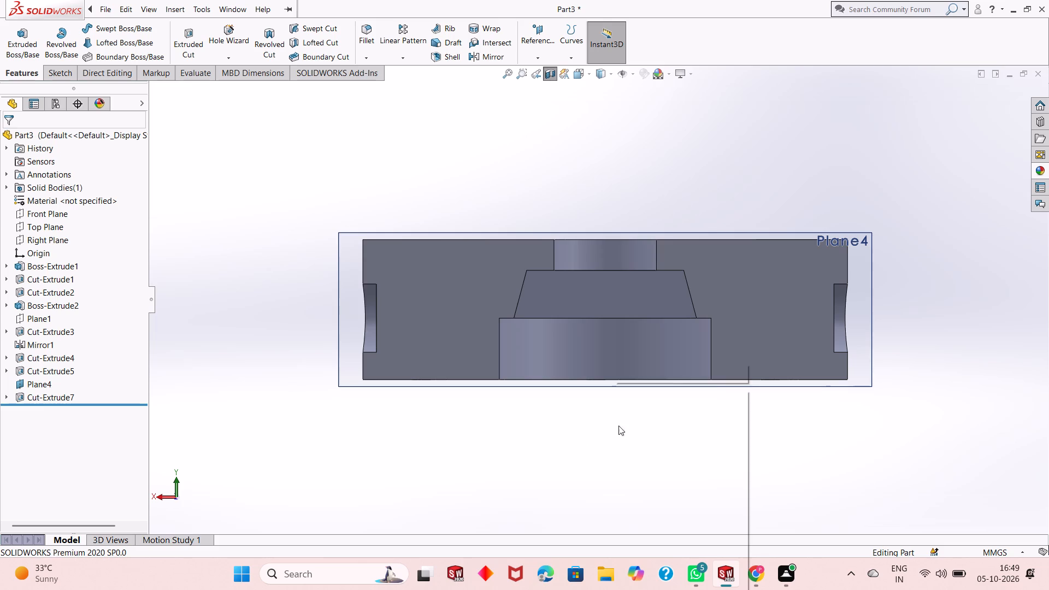
Hide the reference plane Plane4 around the disc section.
right_click(860, 301)
left_click(911, 288)
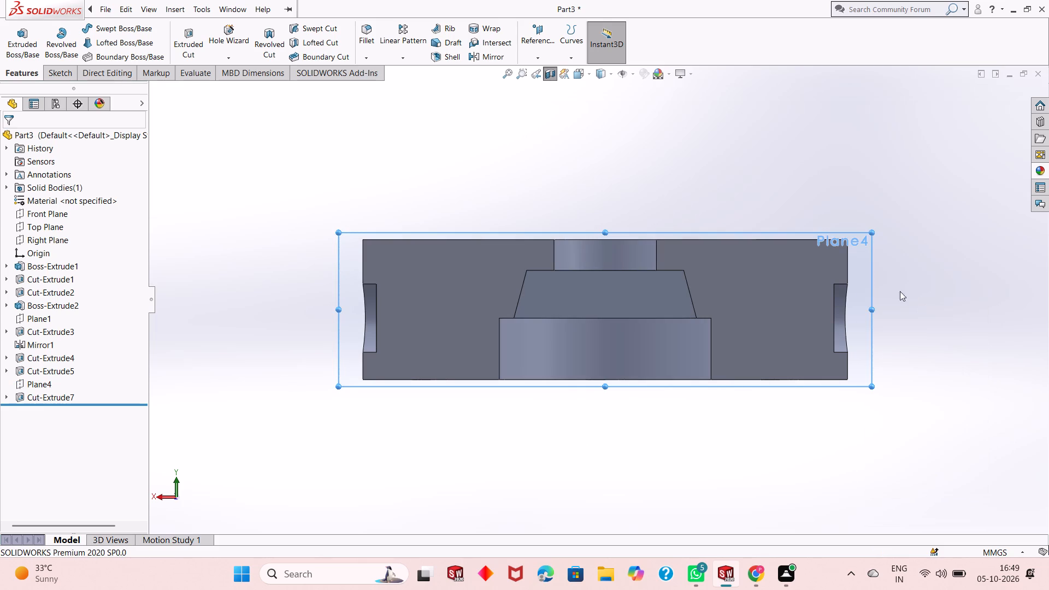
right_click(31, 386)
right_click(31, 386)
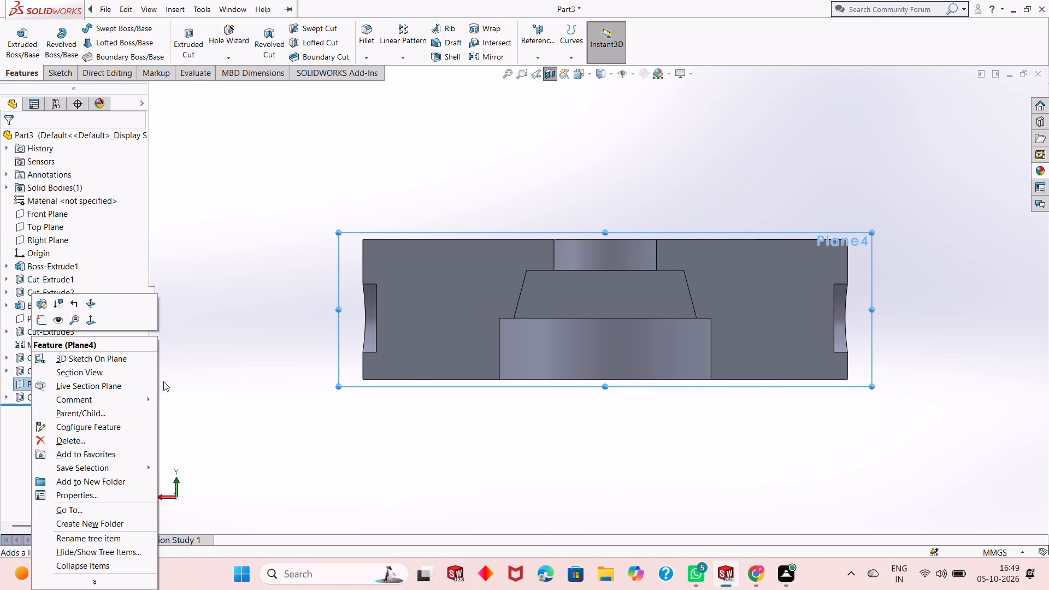
left_click(220, 376)
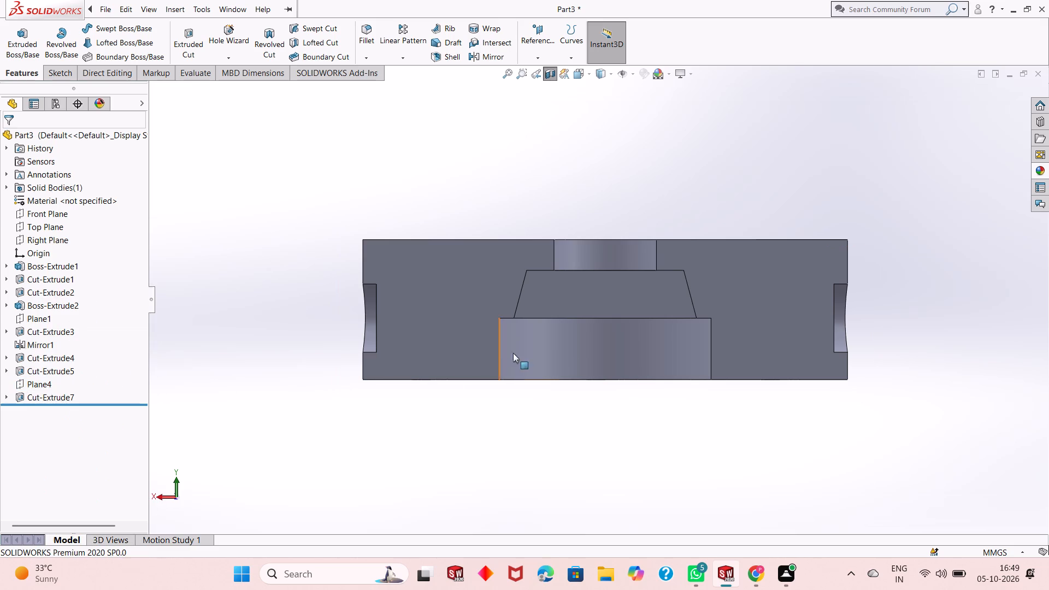
Examine the top recess, trapezoid cavity and bottom pocket profile square to the section.
scroll(674, 263, "down", 1)
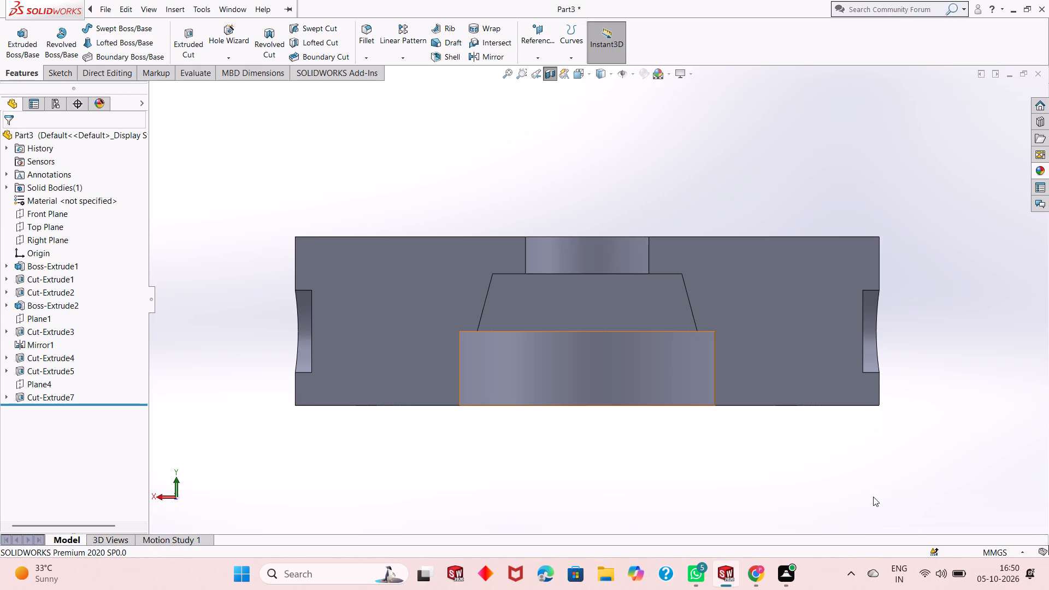
scroll(945, 516, "up", 1)
scroll(874, 501, "up", 1)
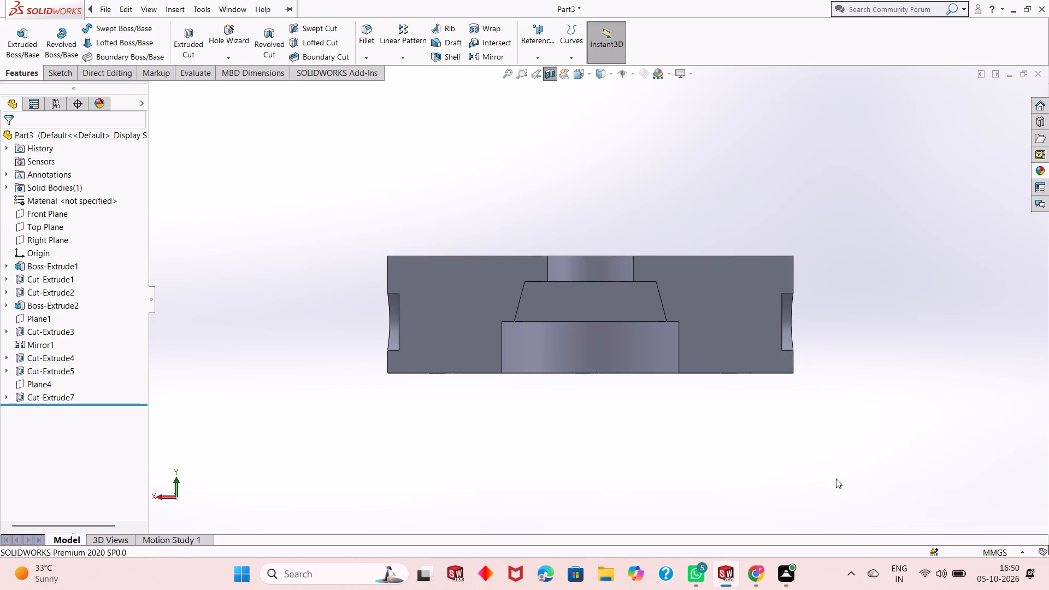
scroll(731, 421, "up", 1)
scroll(629, 280, "down", 3)
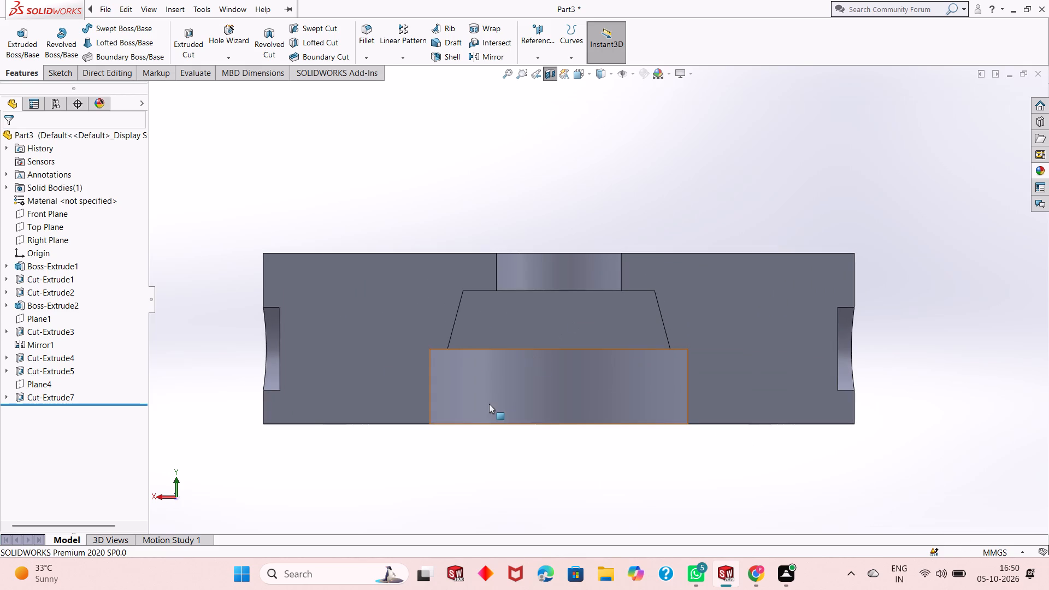
scroll(489, 404, "up", 1)
scroll(563, 372, "down", 1)
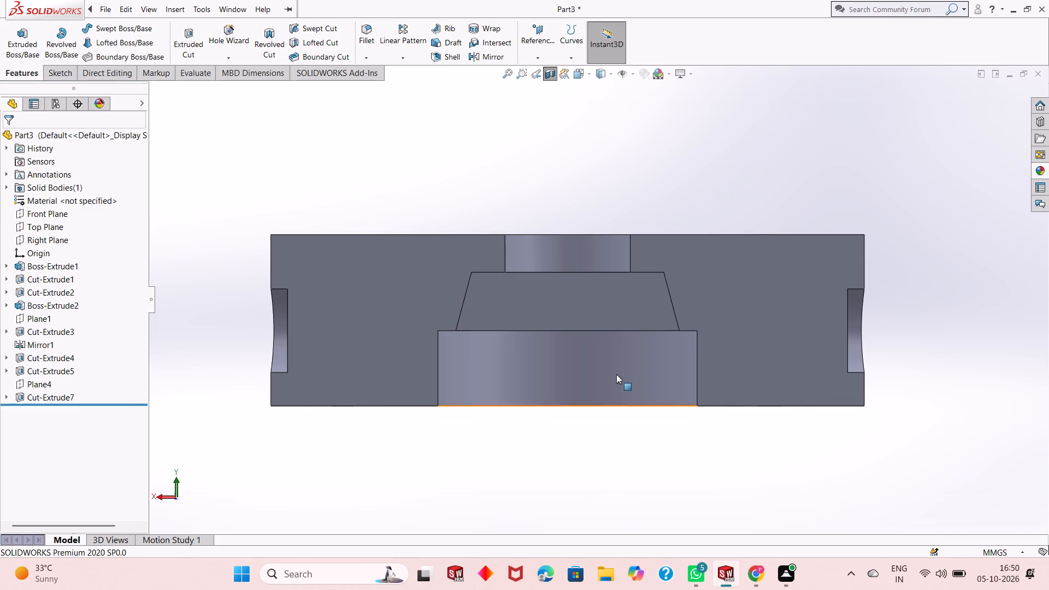
scroll(577, 320, "up", 1)
scroll(577, 320, "down", 4)
scroll(577, 320, "up", 1)
Examine the ledge where the flat-walled trapezoid cavity meets the round bottom pocket, from several oblique angles.
middle_click_drag(581, 391, 582, 279)
scroll(590, 319, "up", 2)
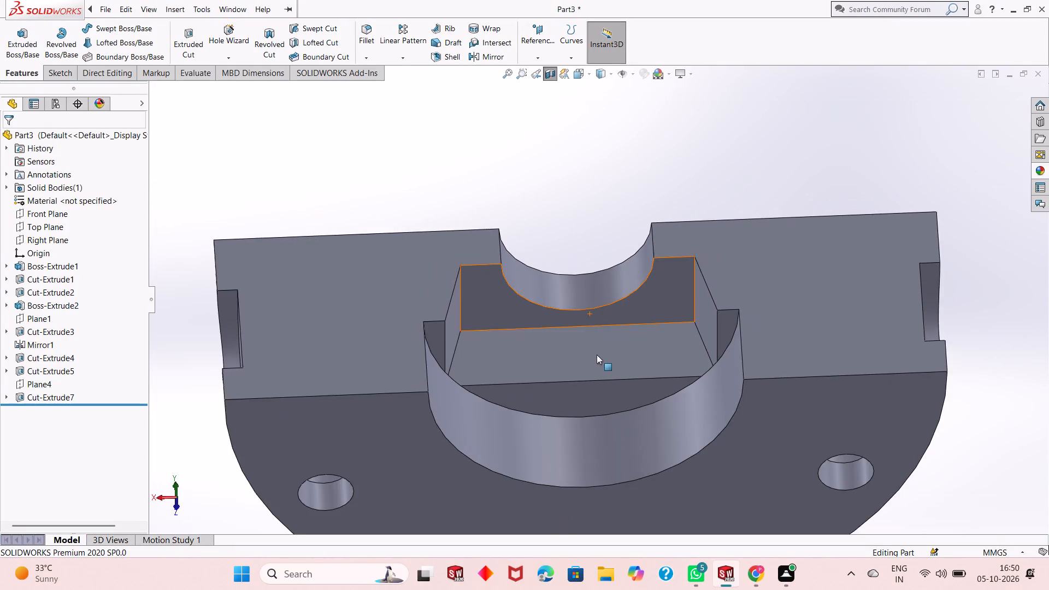
middle_click_drag(597, 355, 551, 438)
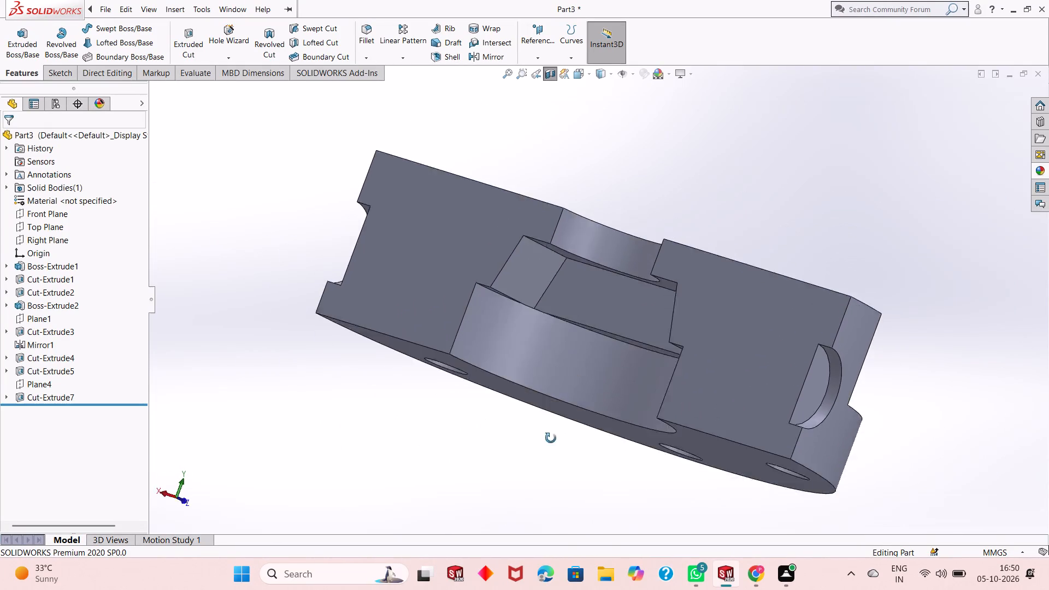
middle_click_drag(551, 438, 579, 373)
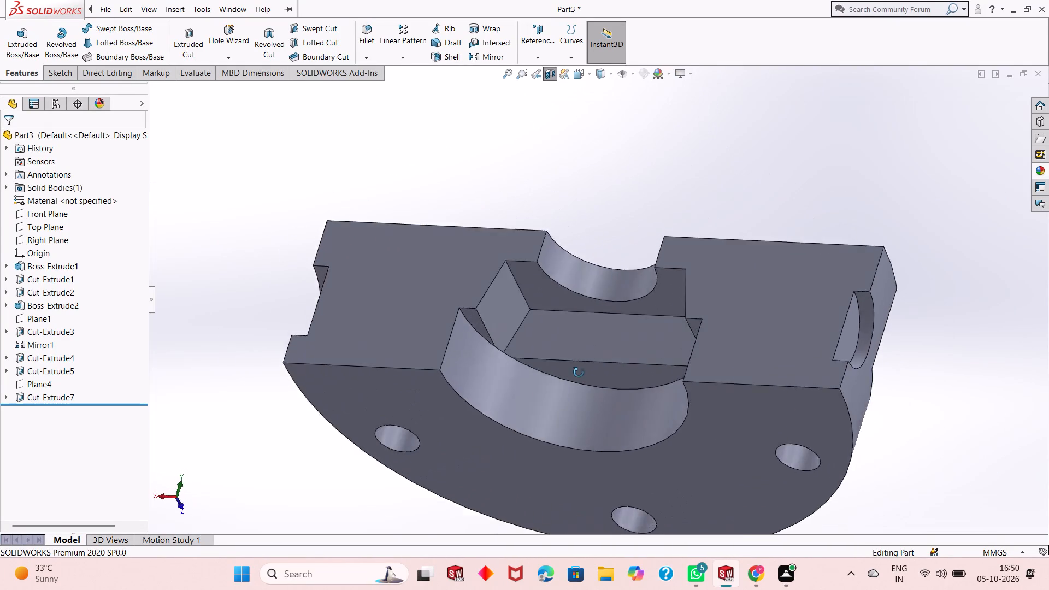
middle_click_drag(579, 373, 615, 449)
scroll(614, 449, "up", 1)
scroll(632, 294, "down", 2)
middle_click_drag(600, 370, 590, 357)
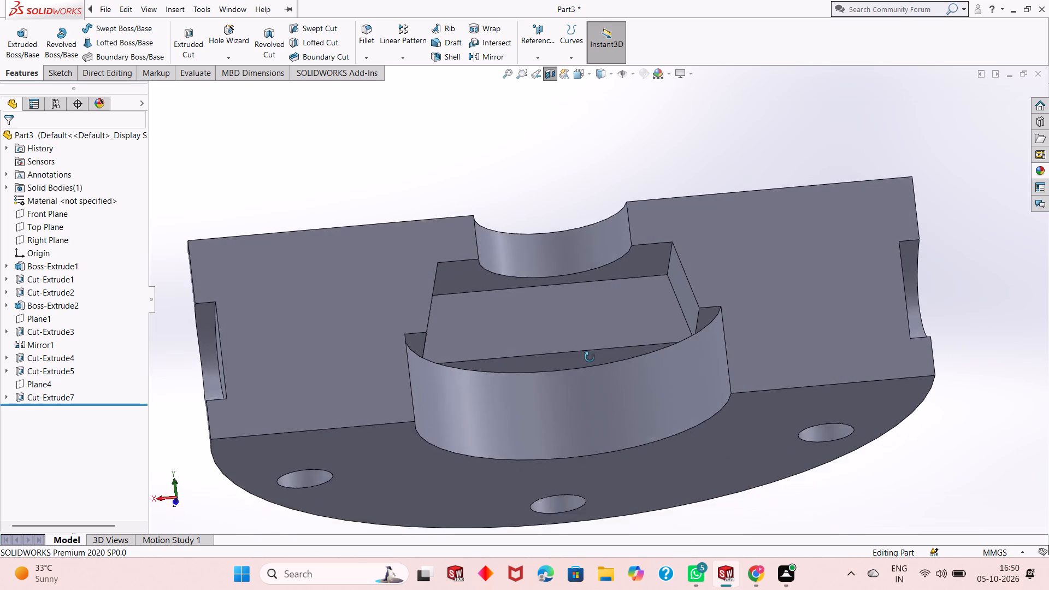
middle_click_drag(590, 357, 603, 425)
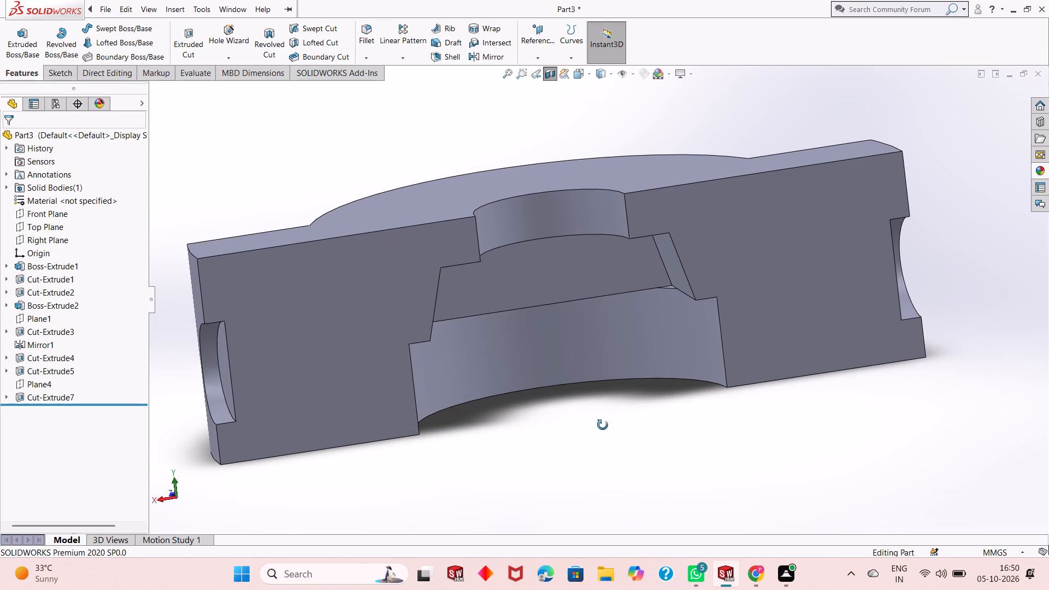
middle_click_drag(603, 425, 605, 265)
middle_click_drag(622, 334, 626, 380)
middle_click_drag(537, 421, 522, 421)
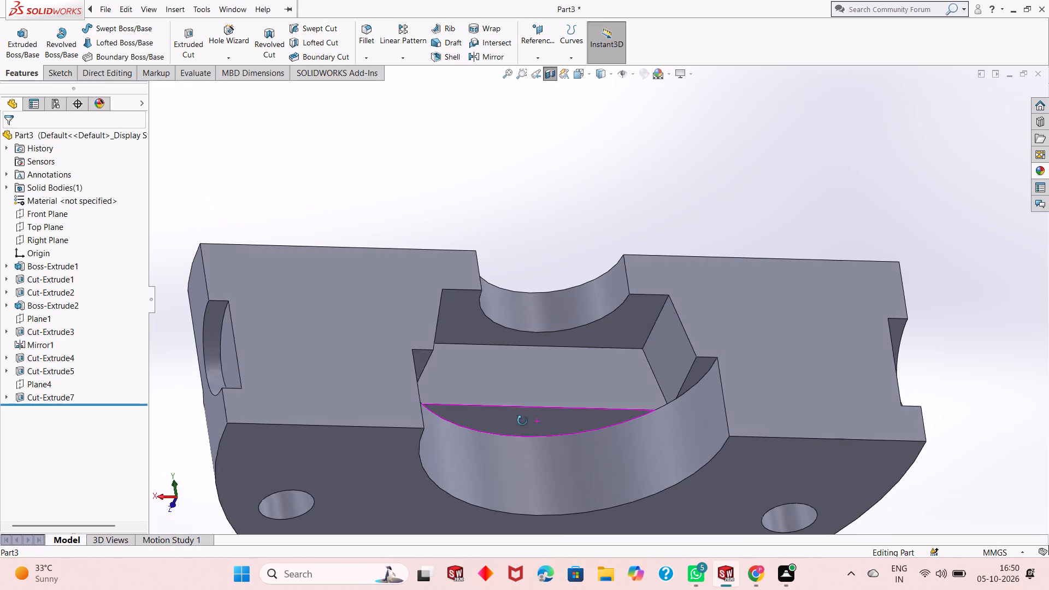
middle_click_drag(522, 421, 430, 497)
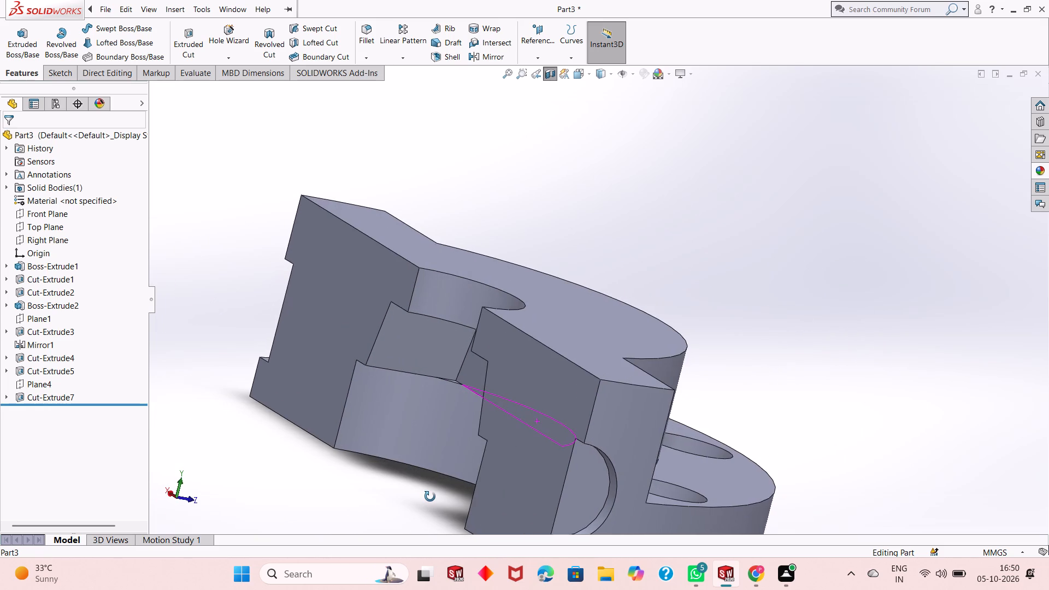
middle_click_drag(430, 497, 504, 385)
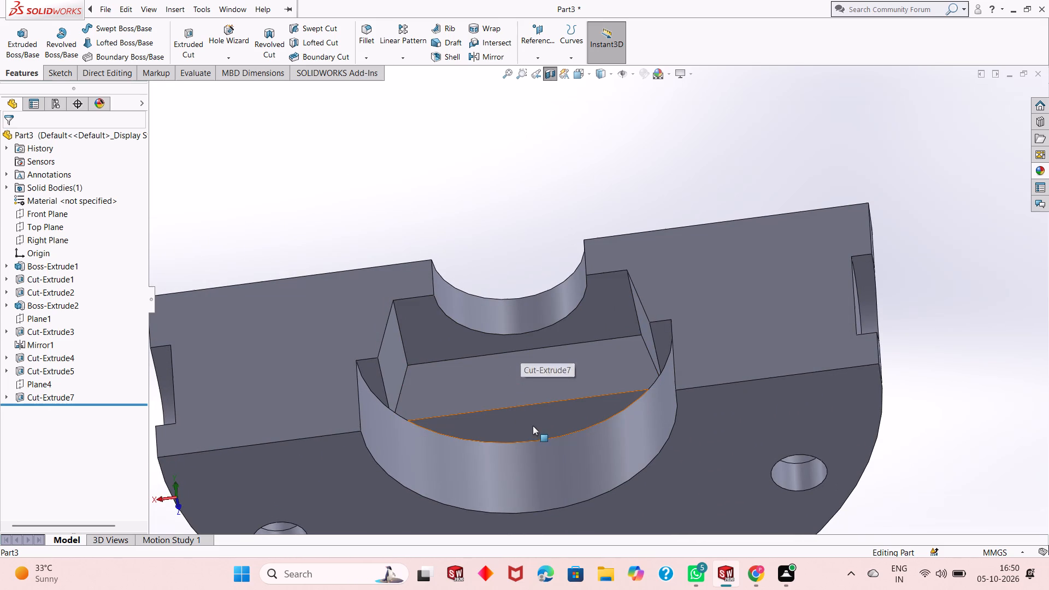
middle_click_drag(540, 378, 540, 391)
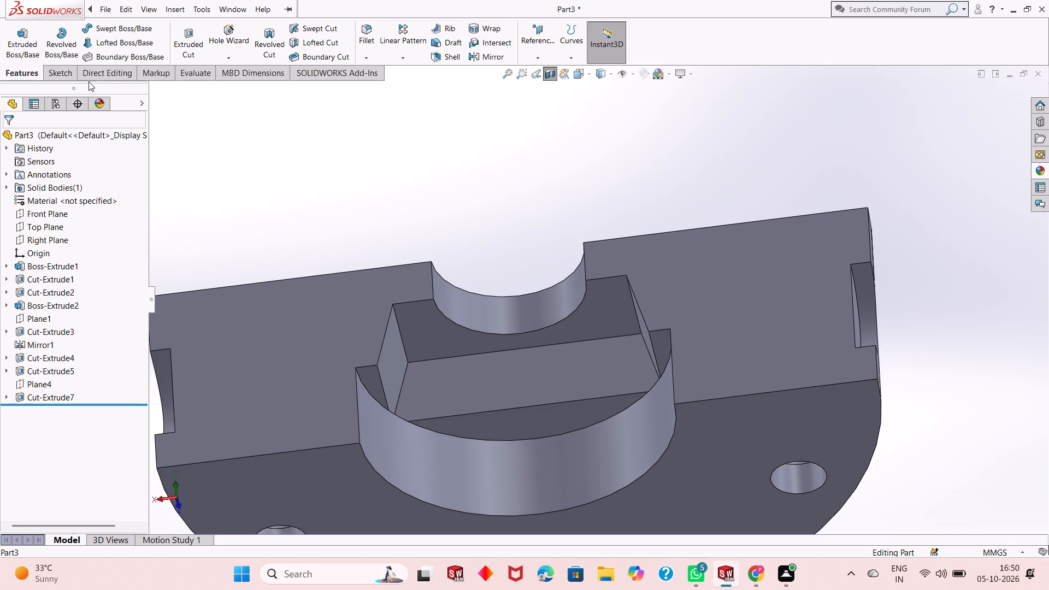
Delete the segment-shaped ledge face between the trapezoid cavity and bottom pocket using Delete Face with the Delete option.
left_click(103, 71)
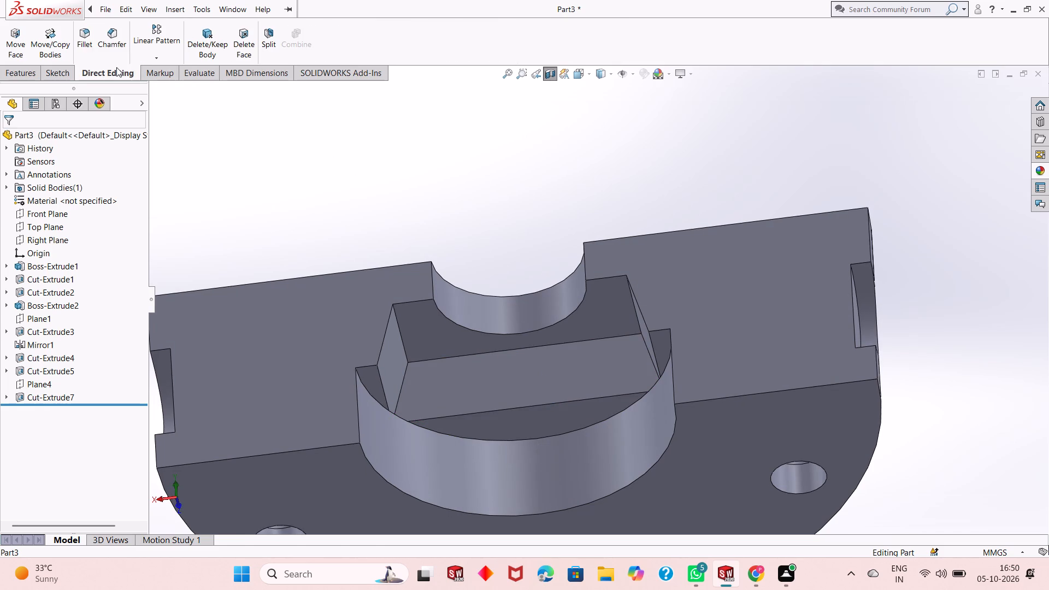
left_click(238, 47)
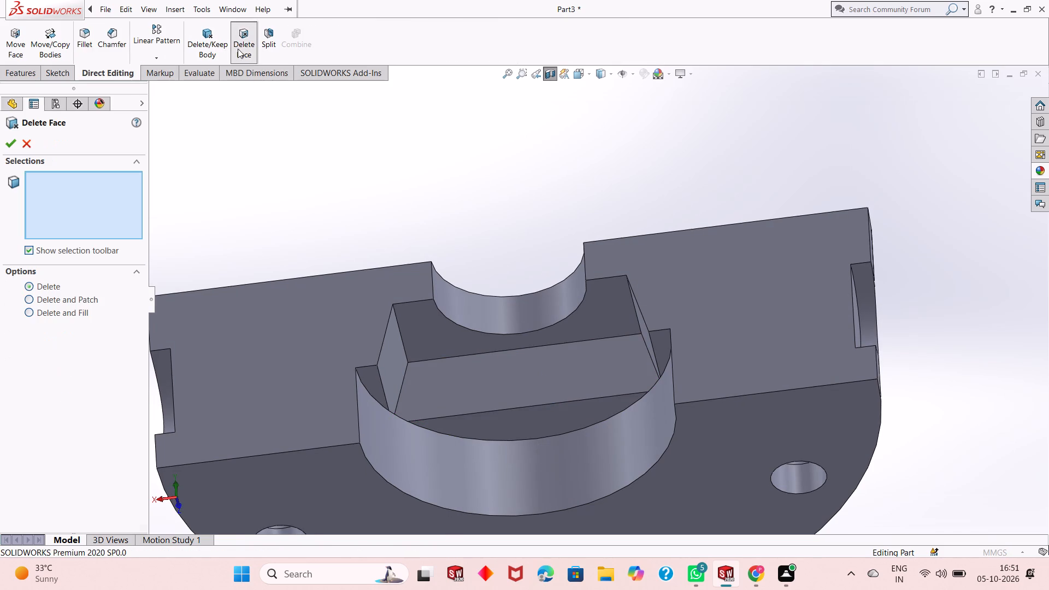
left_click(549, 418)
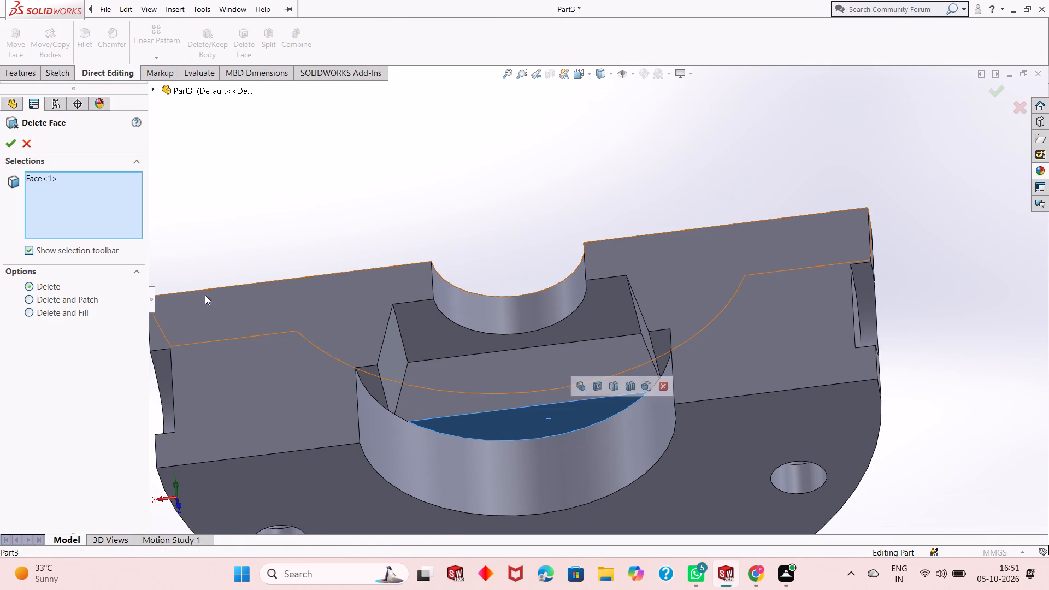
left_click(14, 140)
Examine the body around the deleted ledge face from above and below in the section view.
middle_click_drag(522, 278, 522, 324)
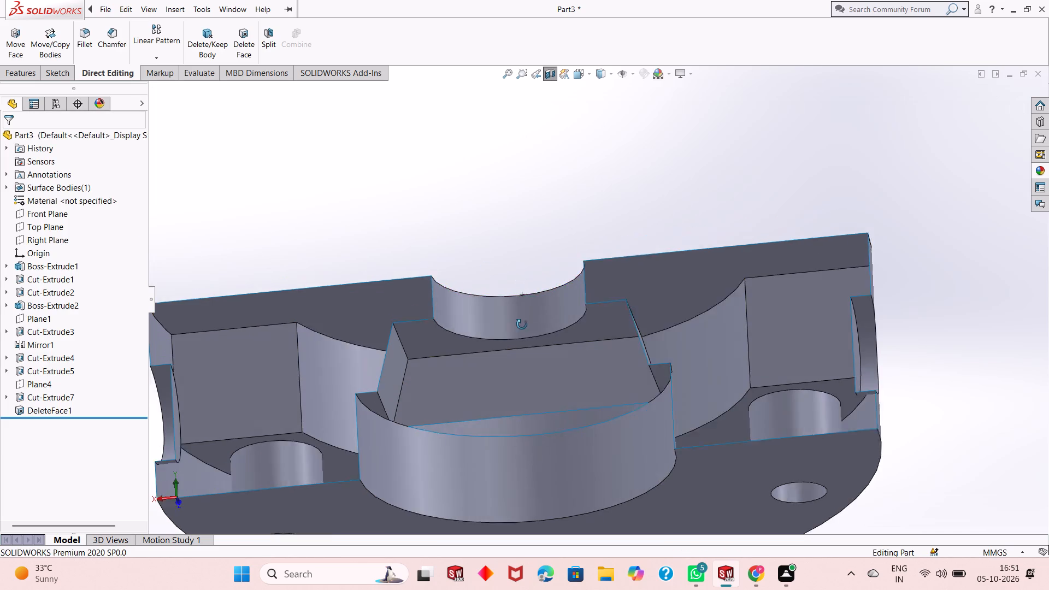
middle_click_drag(522, 324, 536, 370)
scroll(512, 423, "up", 1)
middle_click_drag(531, 468, 522, 333)
key("Escape")
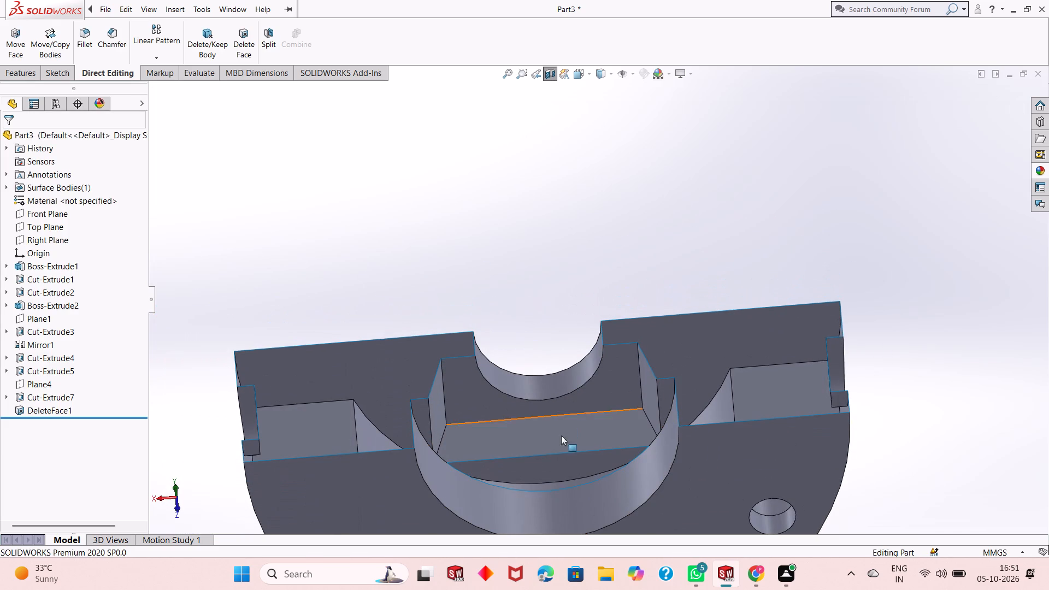
middle_click_drag(555, 452, 553, 488)
scroll(553, 488, "up", 1)
scroll(549, 480, "down", 2)
scroll(527, 317, "down", 4)
key("Escape")
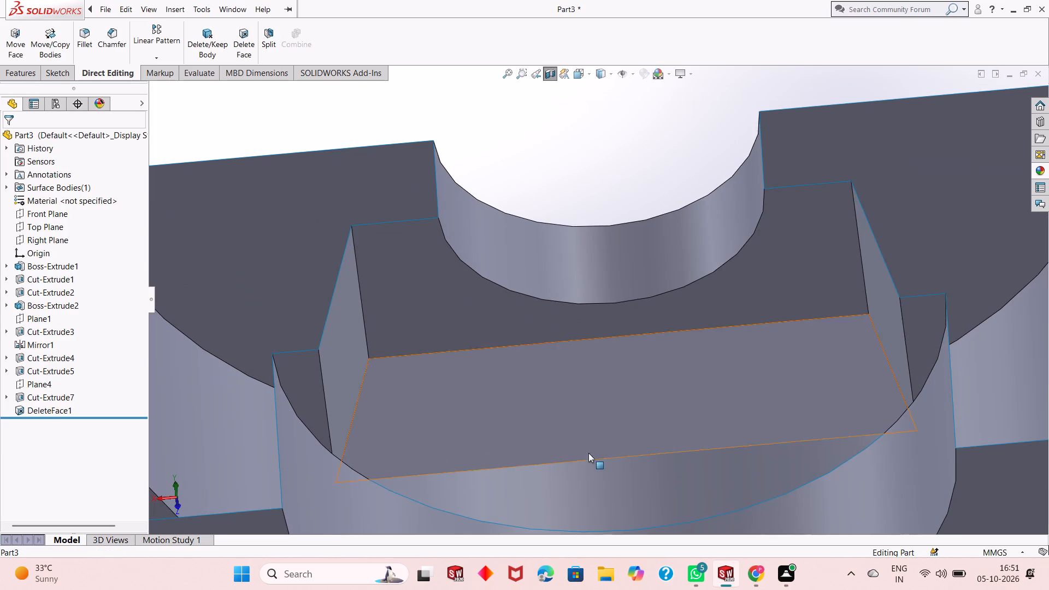
middle_click_drag(616, 461, 629, 360)
key("Escape")
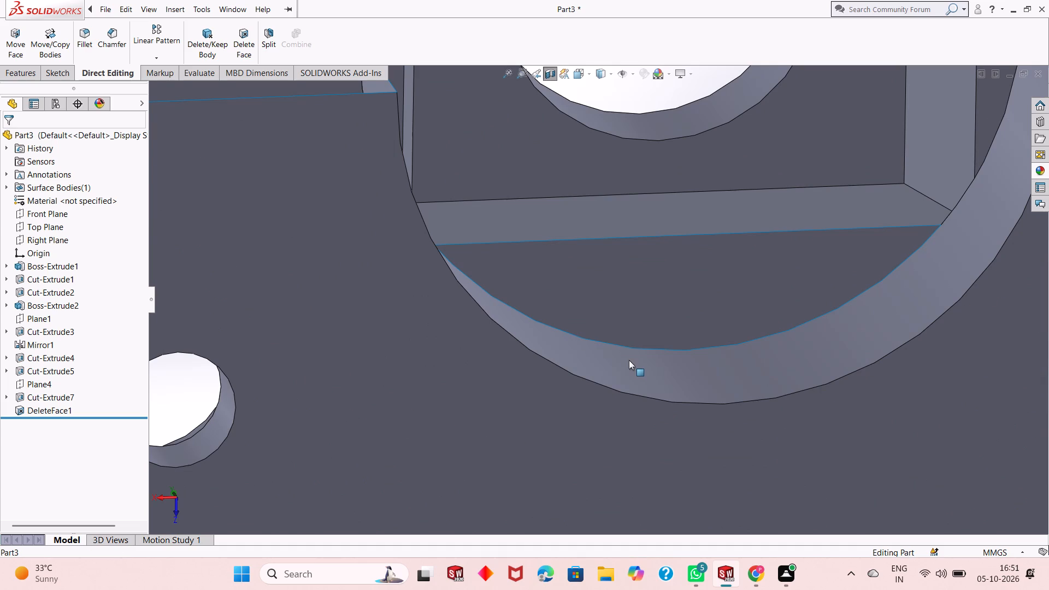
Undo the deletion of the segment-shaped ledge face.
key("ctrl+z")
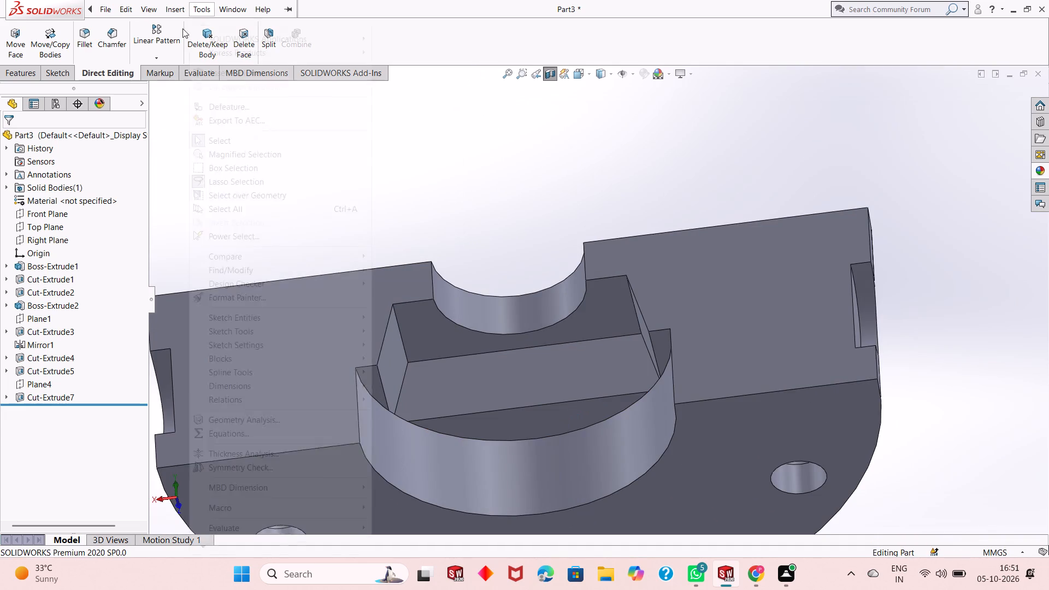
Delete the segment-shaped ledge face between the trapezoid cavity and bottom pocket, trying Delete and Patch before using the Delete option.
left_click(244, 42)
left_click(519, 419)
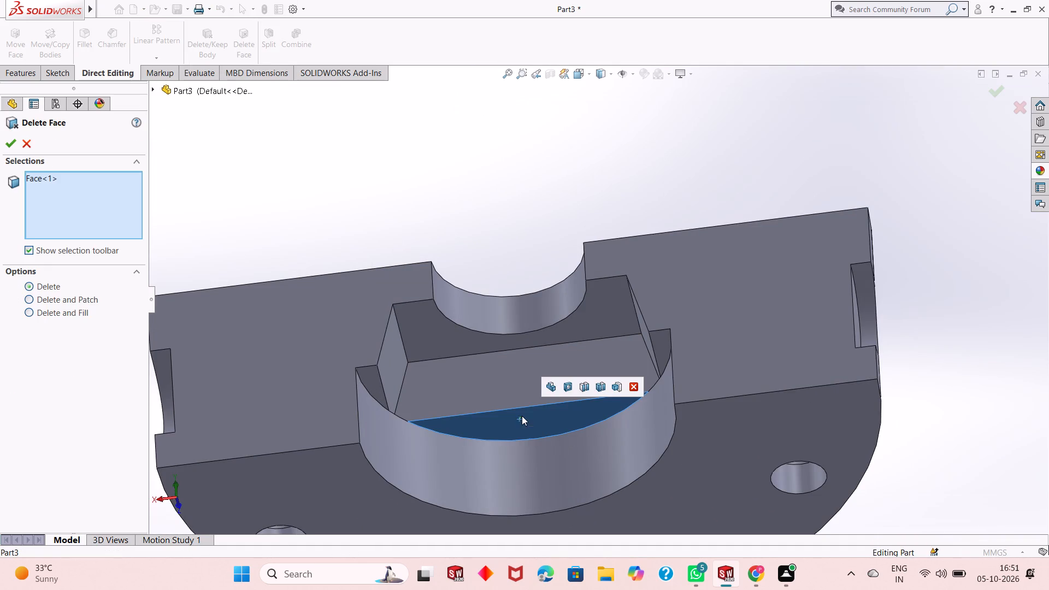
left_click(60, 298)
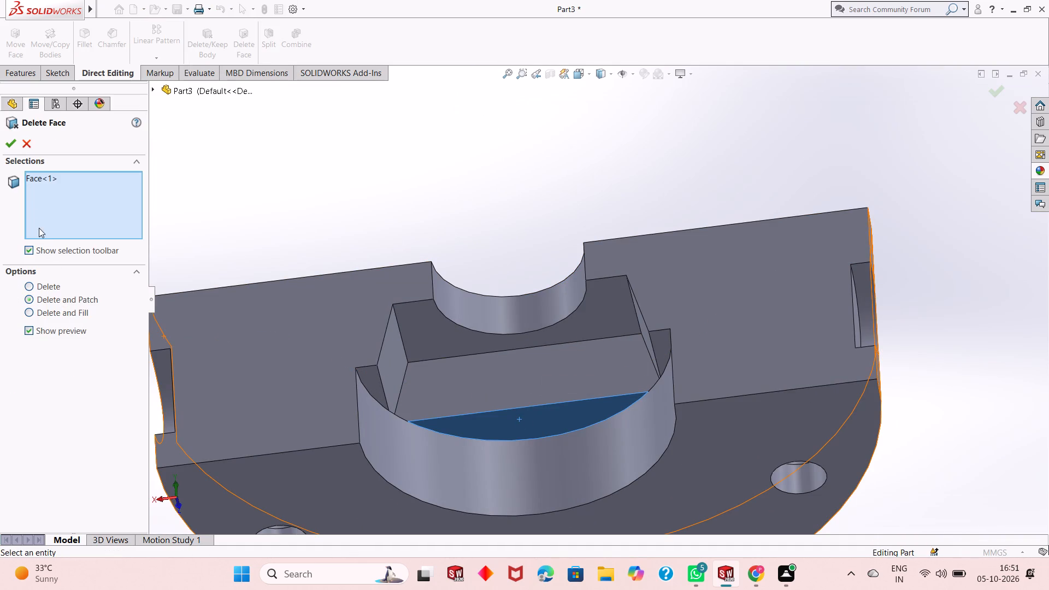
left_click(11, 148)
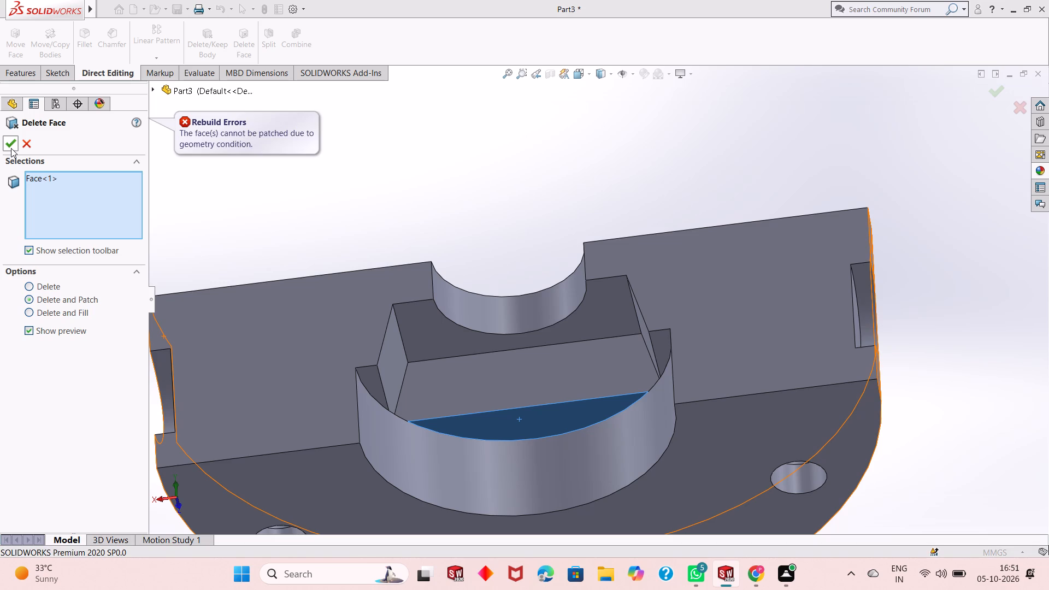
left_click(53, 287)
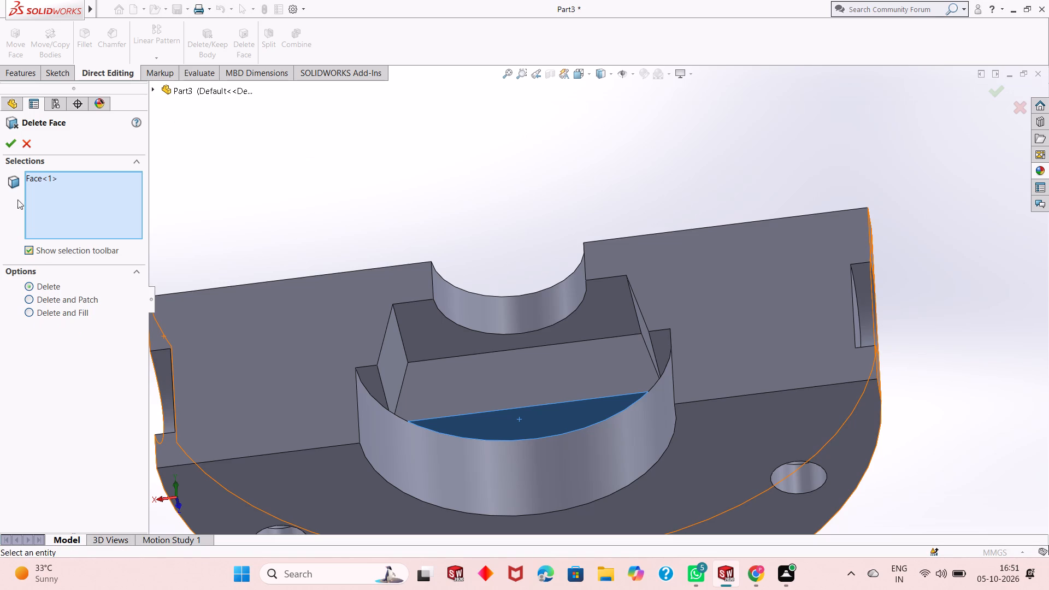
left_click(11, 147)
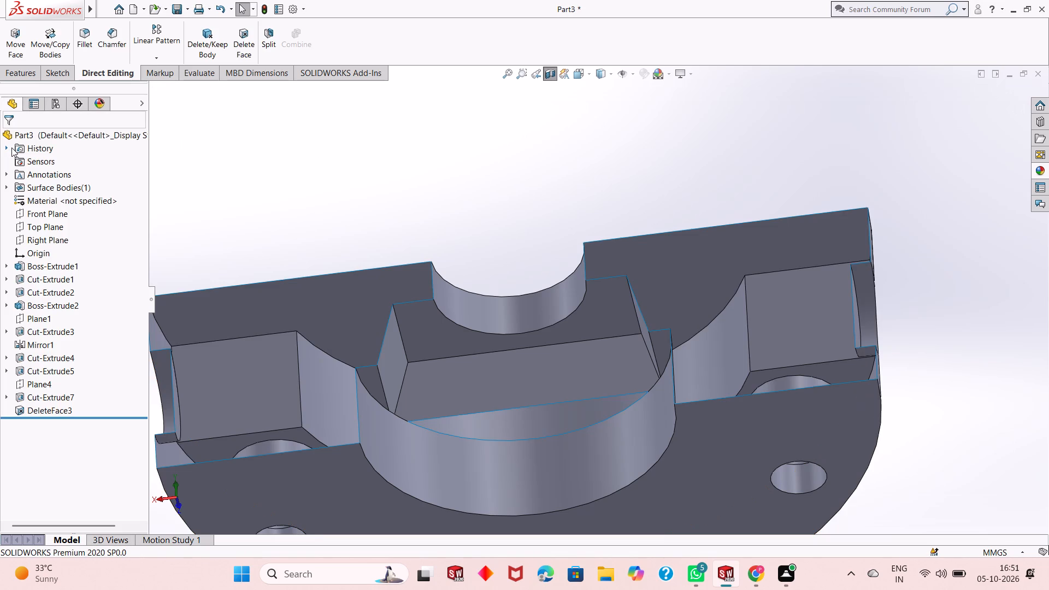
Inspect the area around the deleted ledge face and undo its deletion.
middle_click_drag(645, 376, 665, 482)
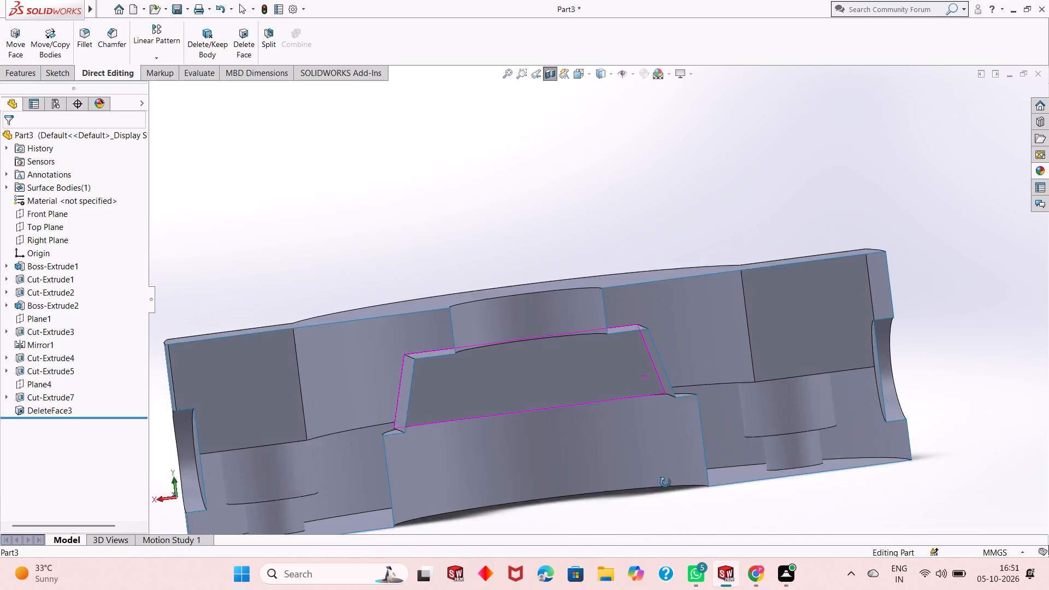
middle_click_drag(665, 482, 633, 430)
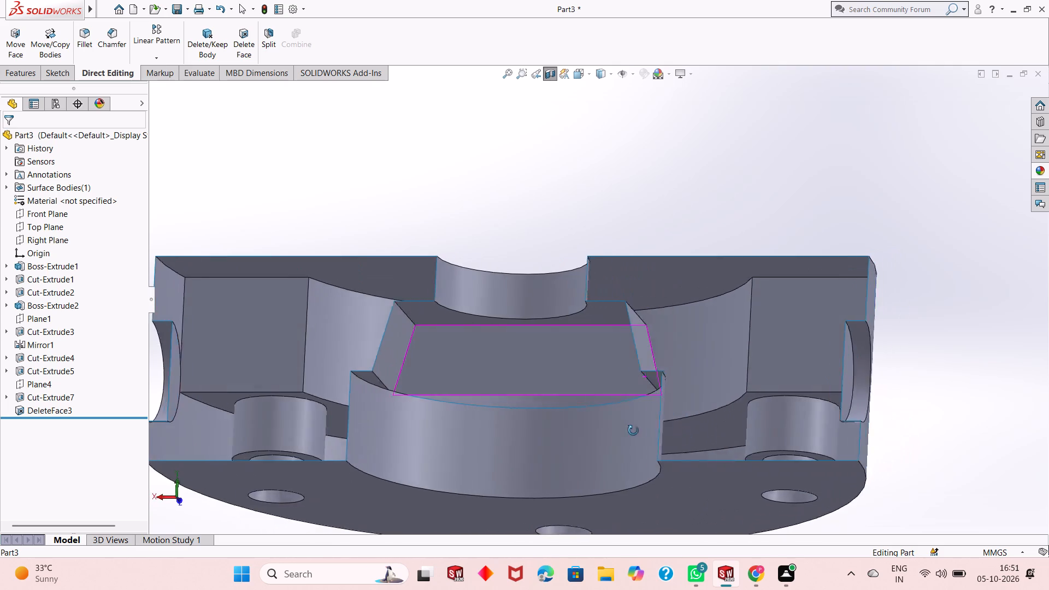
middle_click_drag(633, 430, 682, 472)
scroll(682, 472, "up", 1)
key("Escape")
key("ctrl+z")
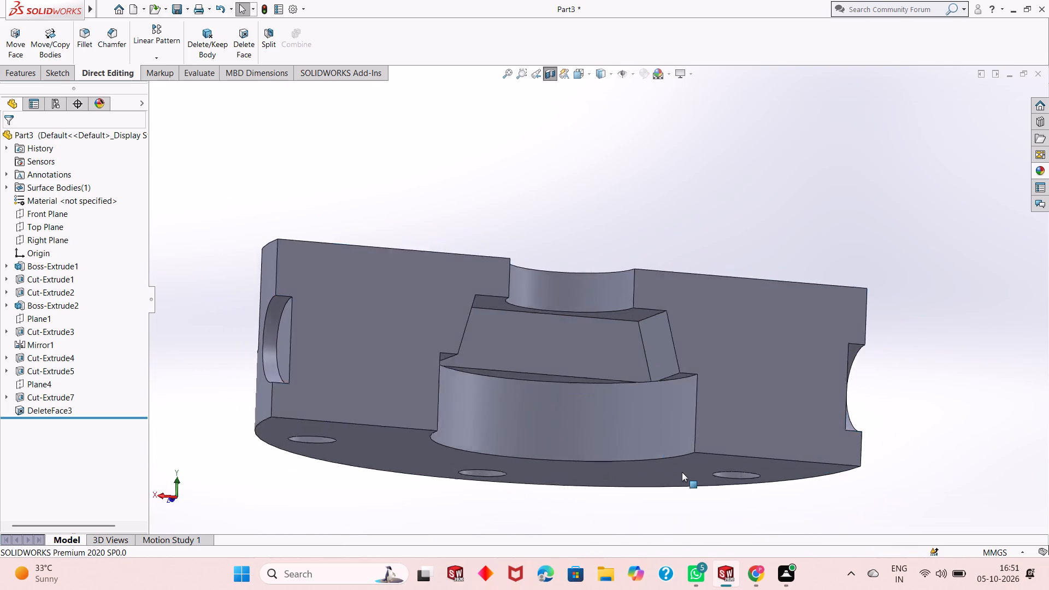
Examine the top recess, trapezoid cavity and bottom pocket in the section view from below and above.
scroll(534, 417, "up", 2)
middle_click_drag(530, 346, 538, 401)
scroll(542, 405, "up", 1)
middle_click_drag(542, 359, 545, 363)
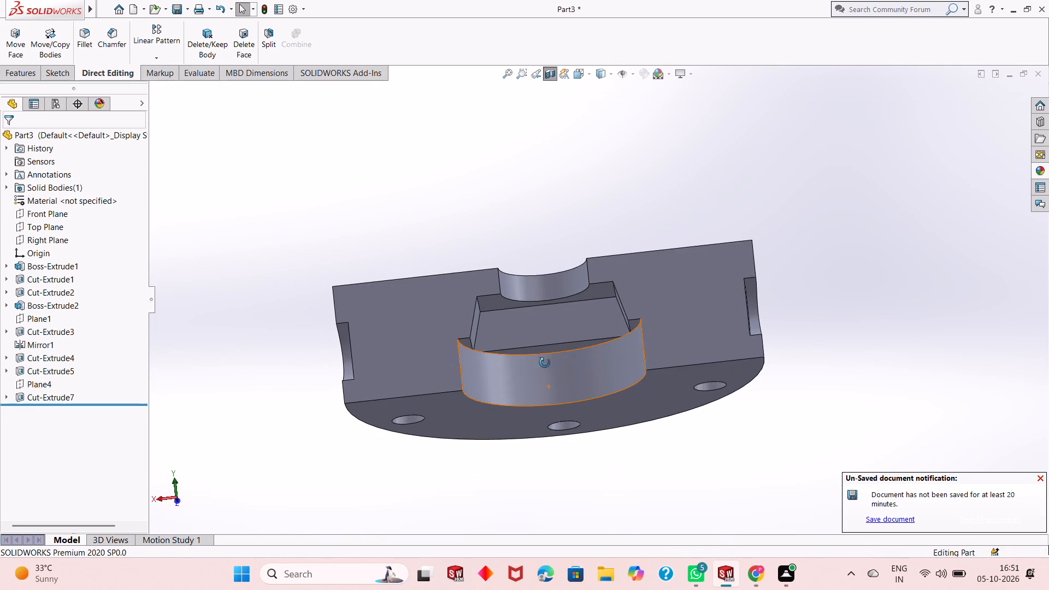
middle_click_drag(545, 363, 545, 365)
scroll(549, 334, "down", 2)
middle_click_drag(556, 349, 561, 374)
scroll(561, 374, "up", 4)
middle_click_drag(564, 353, 556, 393)
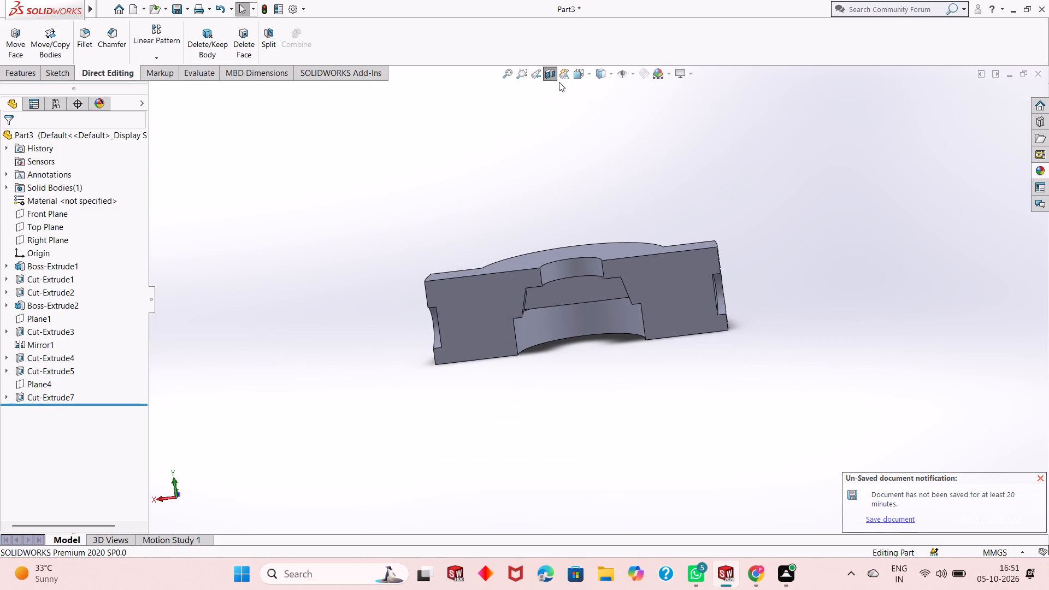
Turn off the section view to show the whole part.
left_click(555, 78)
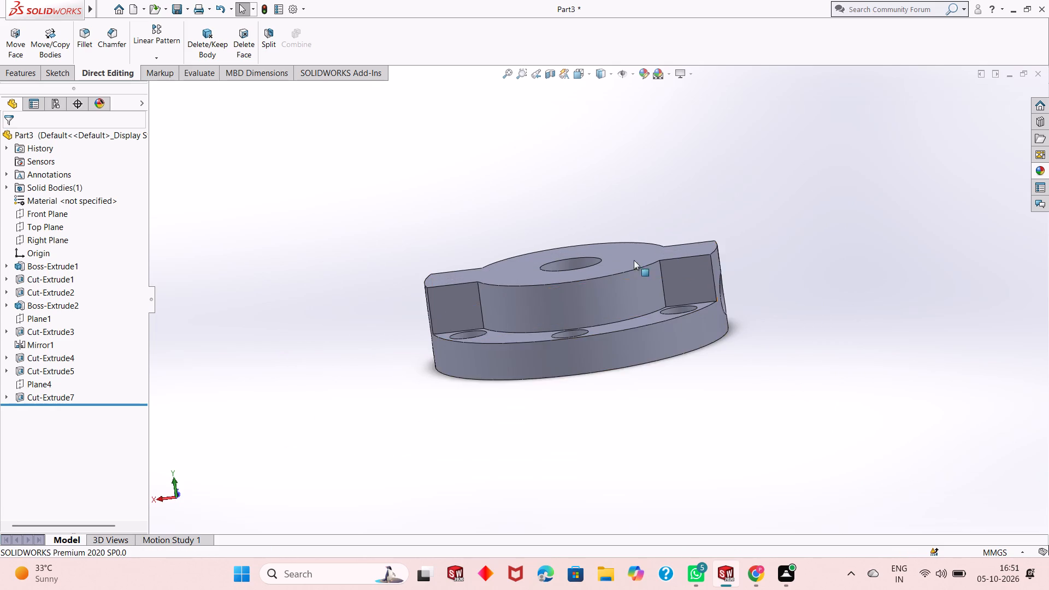
scroll(579, 285, "down", 3)
middle_click_drag(579, 285, 579, 372)
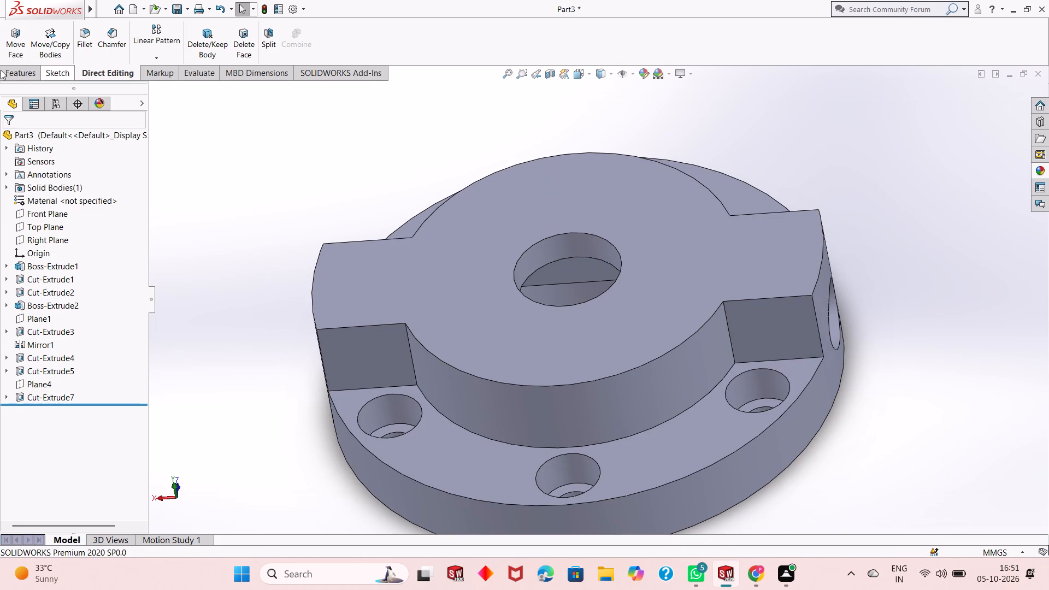
Open a sketch on the flat top face of the two-armed boss and view it face-on.
left_click(52, 69)
middle_click_drag(489, 156, 503, 254)
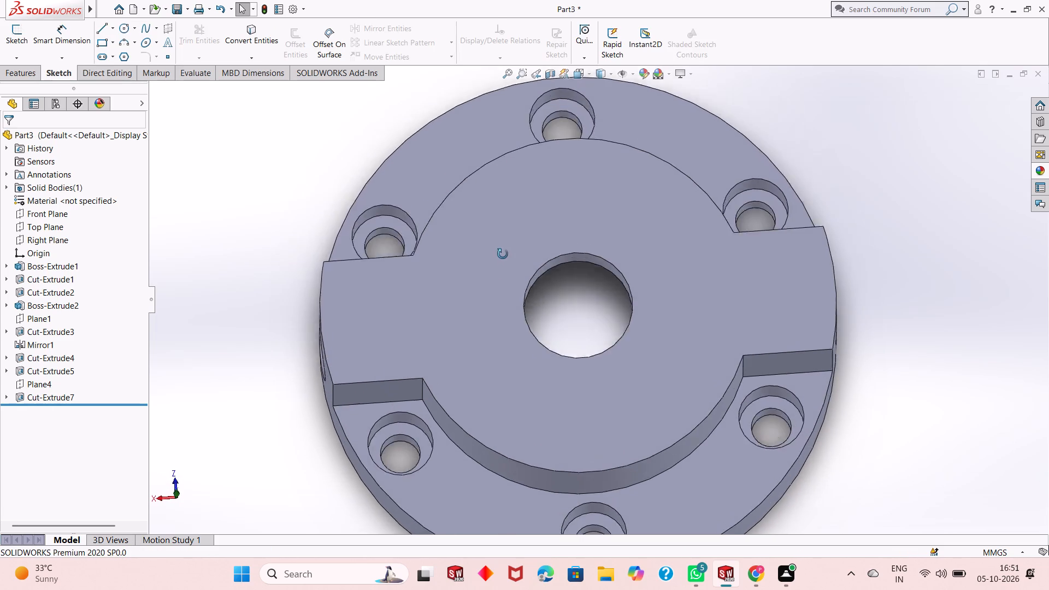
middle_click_drag(503, 254, 475, 287)
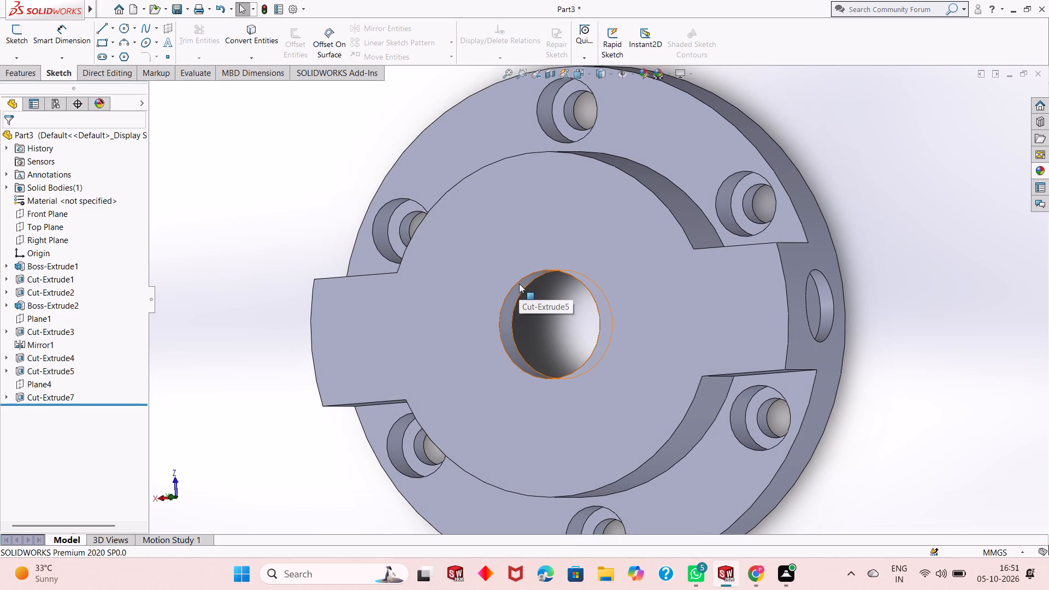
middle_click_drag(611, 387, 624, 277)
scroll(611, 386, "up", 1)
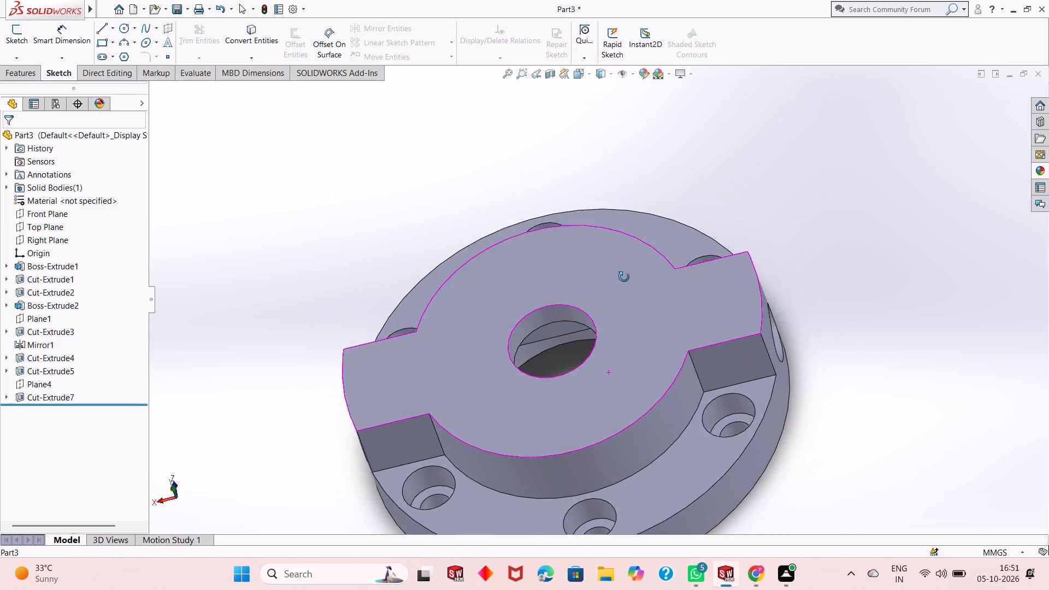
middle_click_drag(624, 277, 624, 274)
scroll(602, 429, "up", 2)
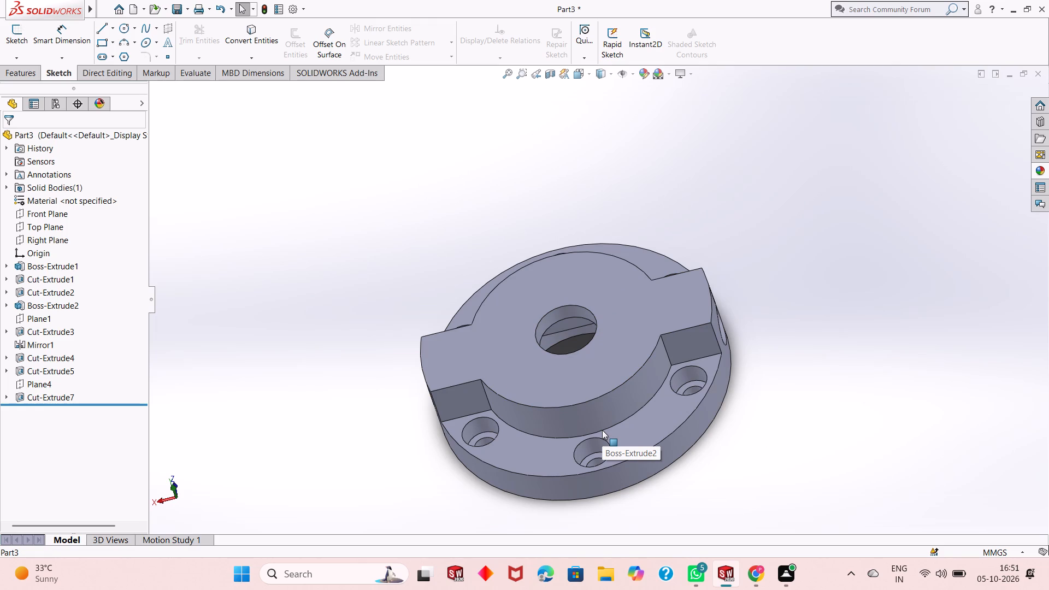
left_click(612, 356)
left_click(662, 325)
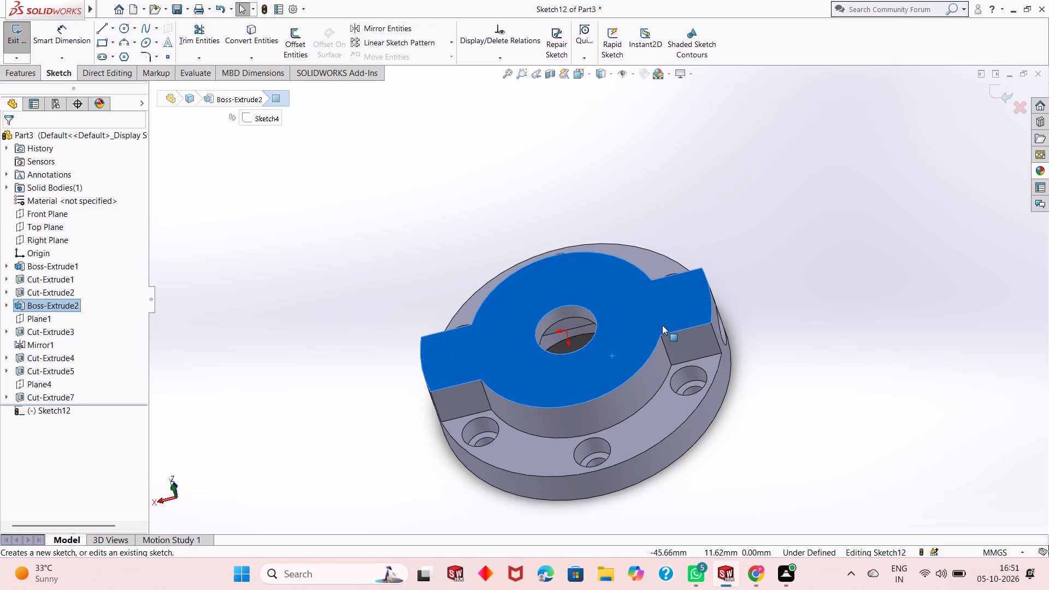
key("ctrl+8")
key("Escape")
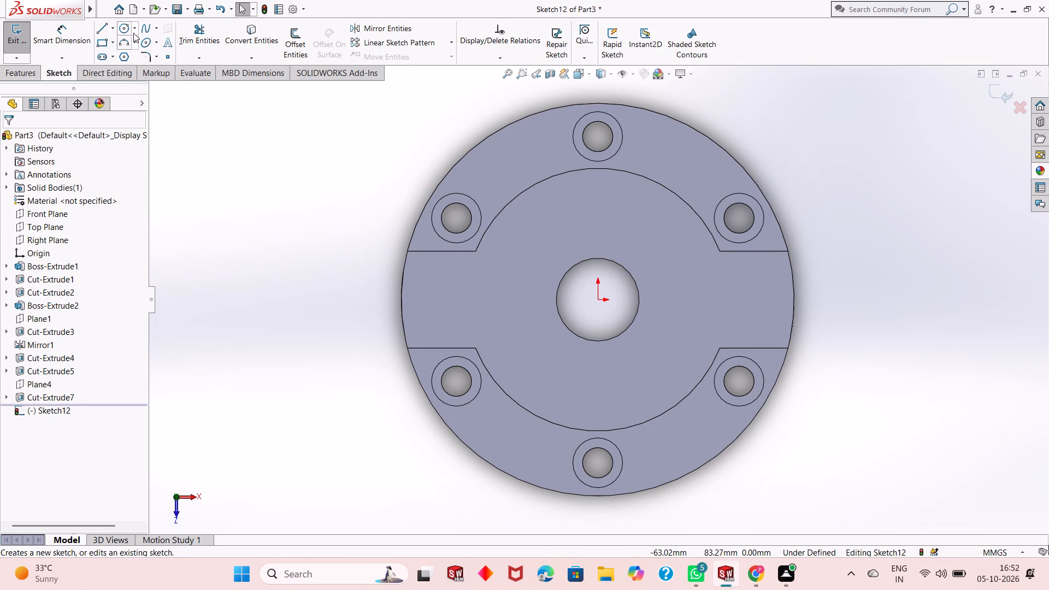
Sketch a circle centred on the origin around the central hole and dimension its diameter to 62 mm.
left_click(126, 28)
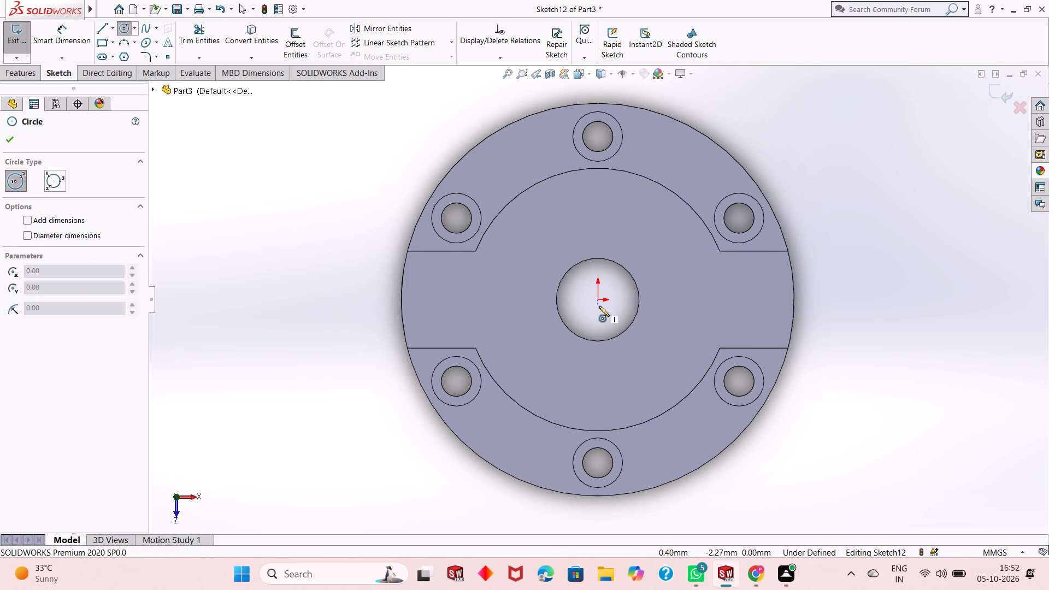
left_click(599, 298)
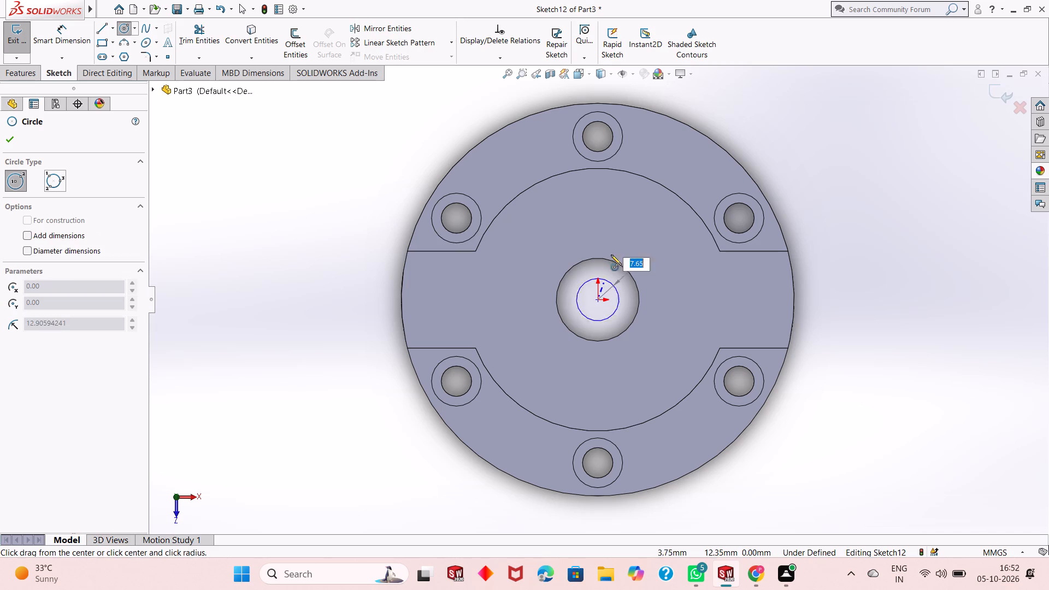
left_click(632, 191)
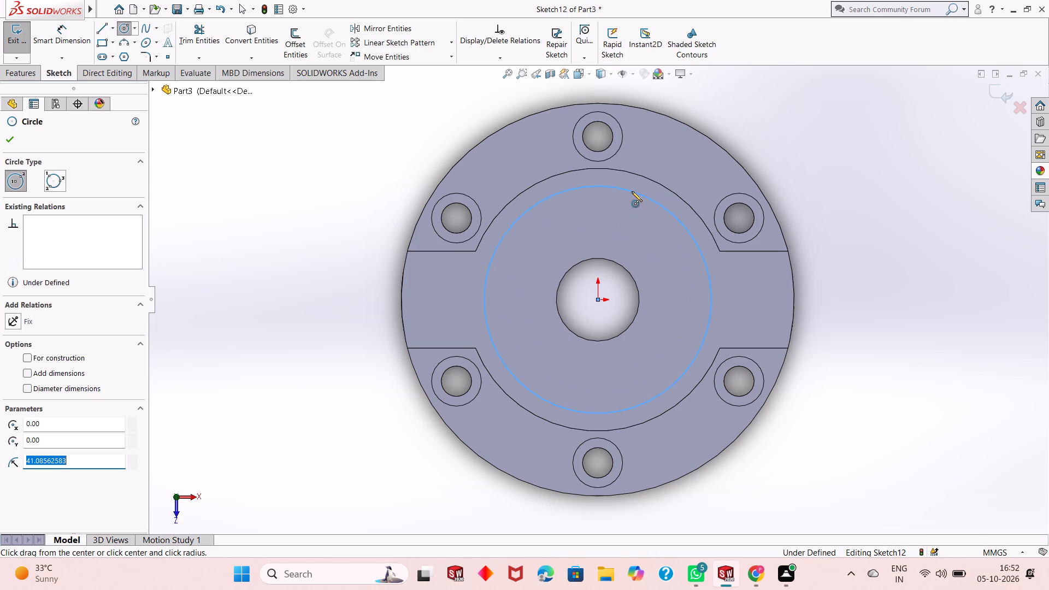
left_click(43, 36)
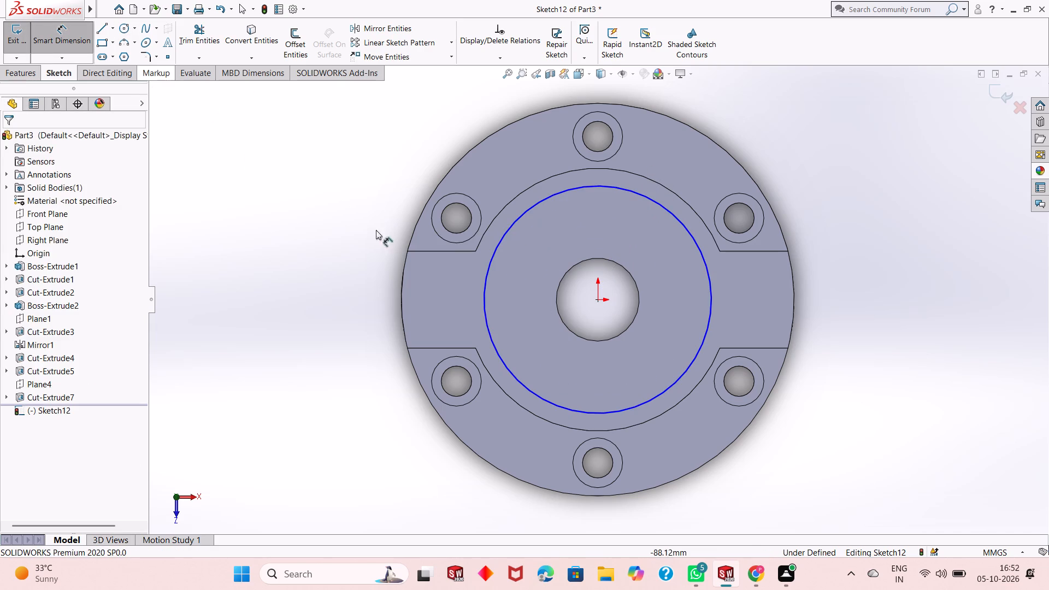
left_click(522, 386)
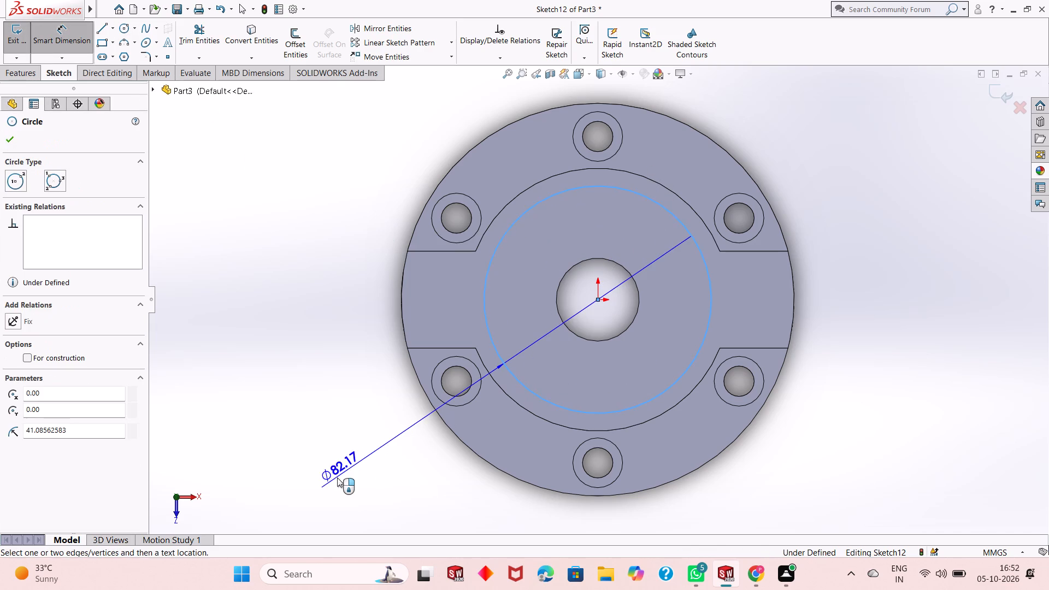
left_click(337, 479)
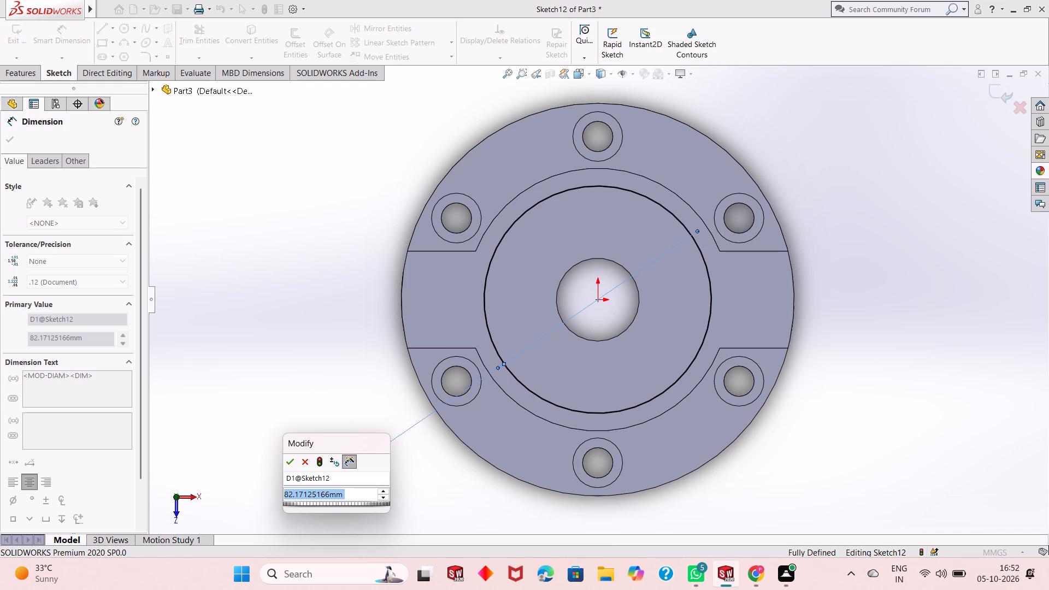
type("62")
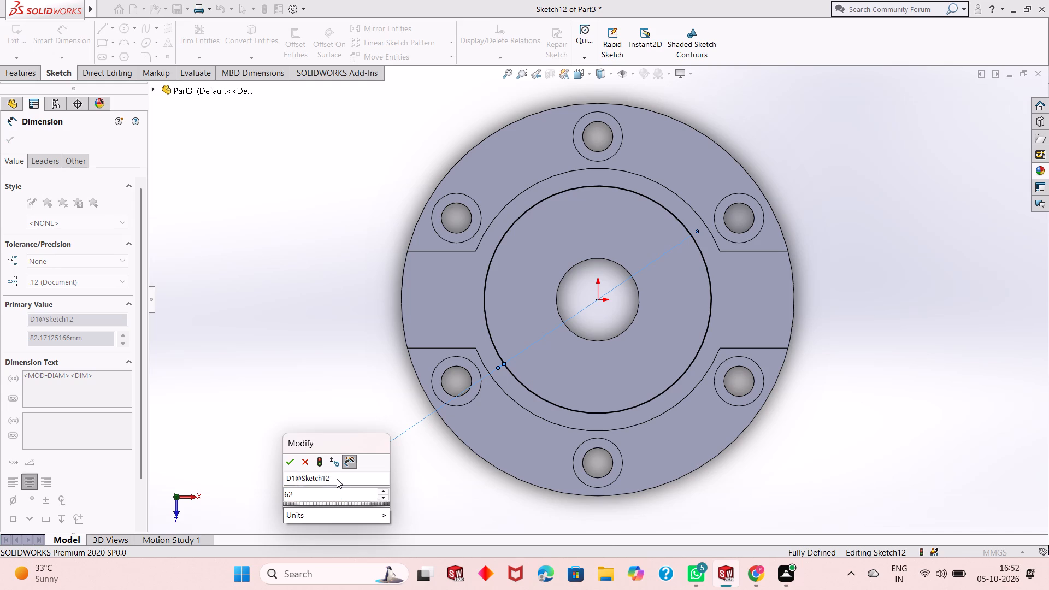
key("Return")
right_click(329, 308)
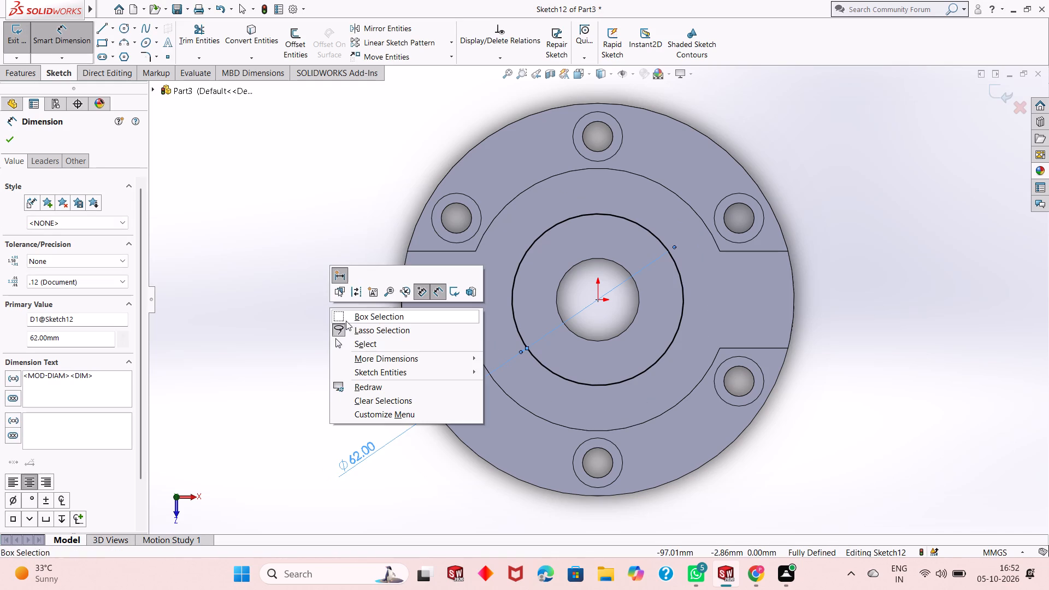
left_click(368, 344)
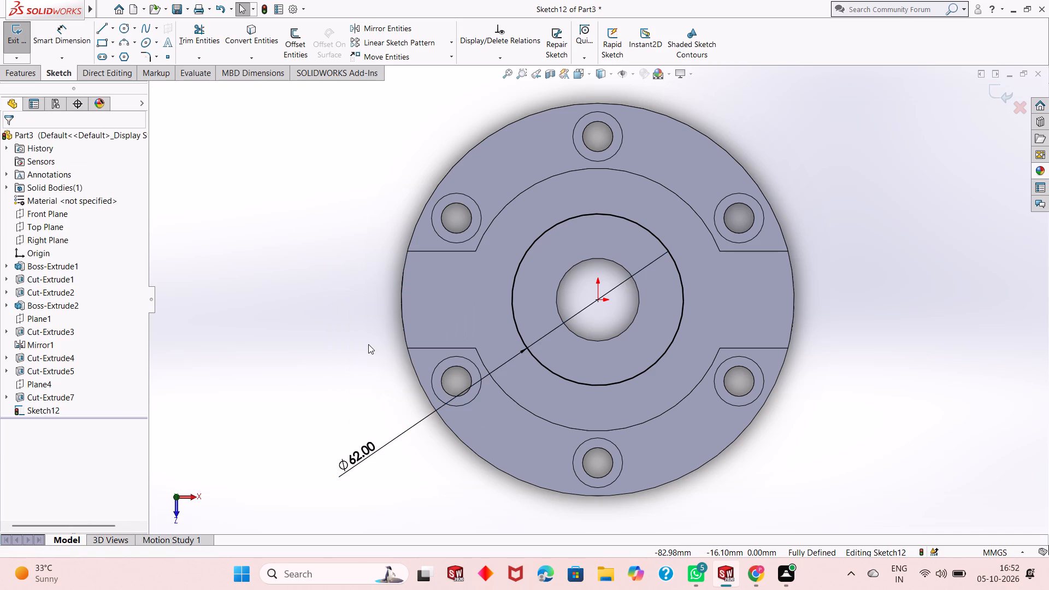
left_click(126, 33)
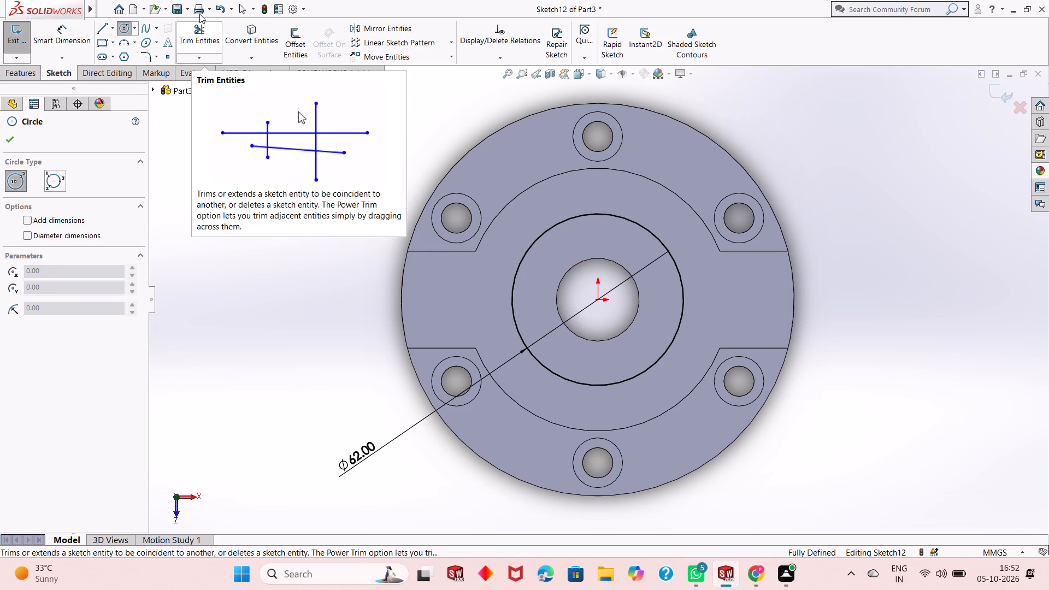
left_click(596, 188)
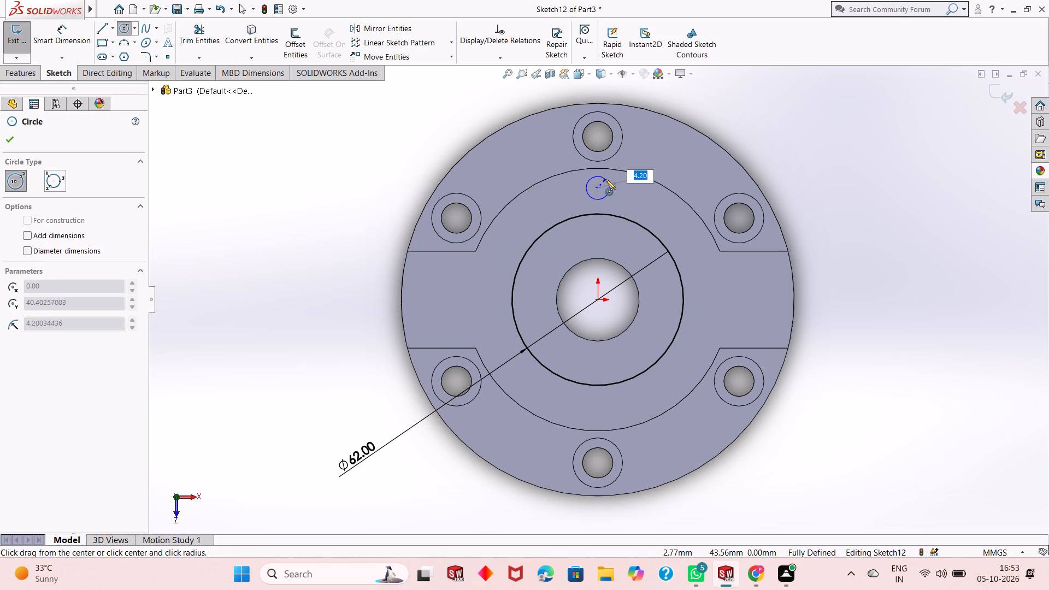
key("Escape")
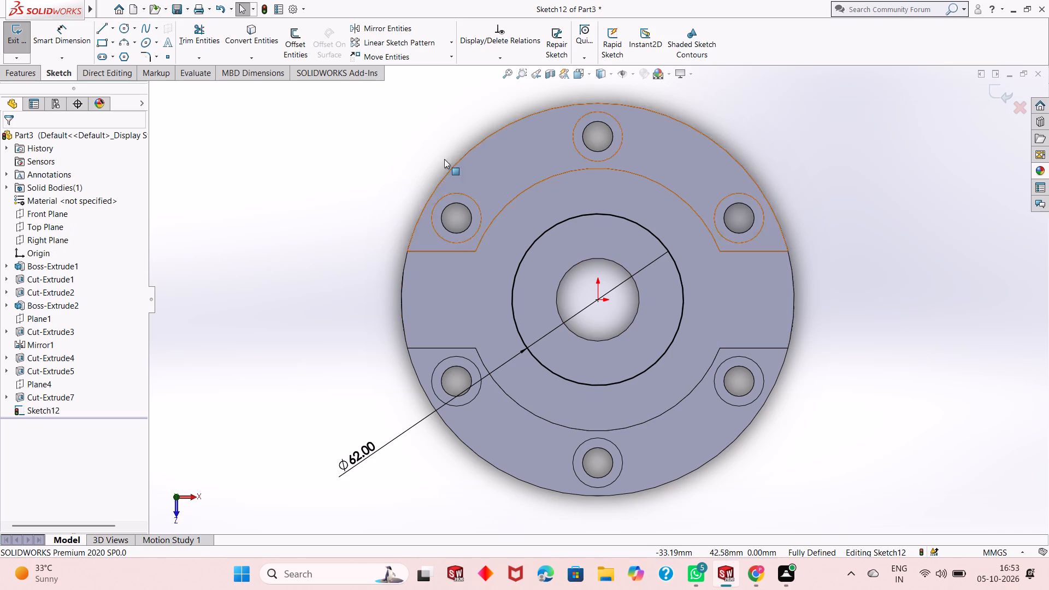
Draw a 35 mm vertical line upward from the origin, crossing the 62 mm circle.
left_click(109, 31)
key("Escape")
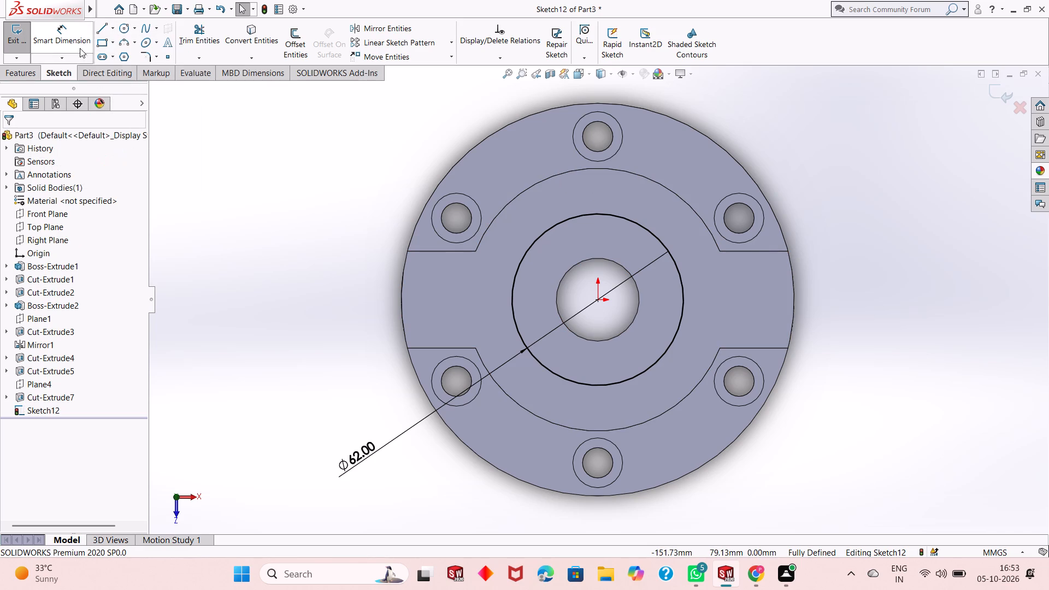
left_click(103, 26)
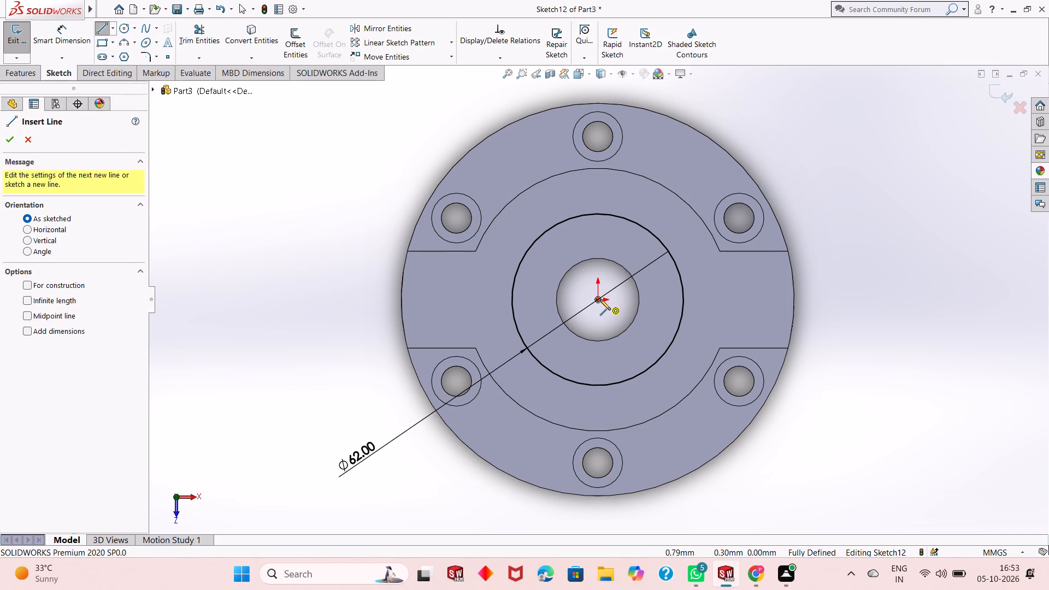
left_click(600, 299)
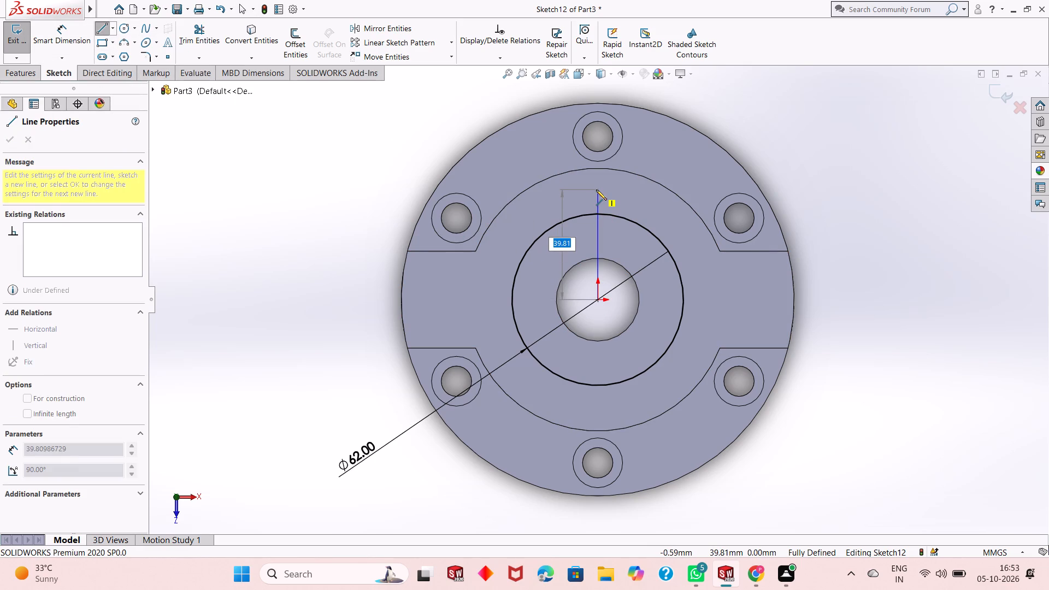
type("35")
key("Return")
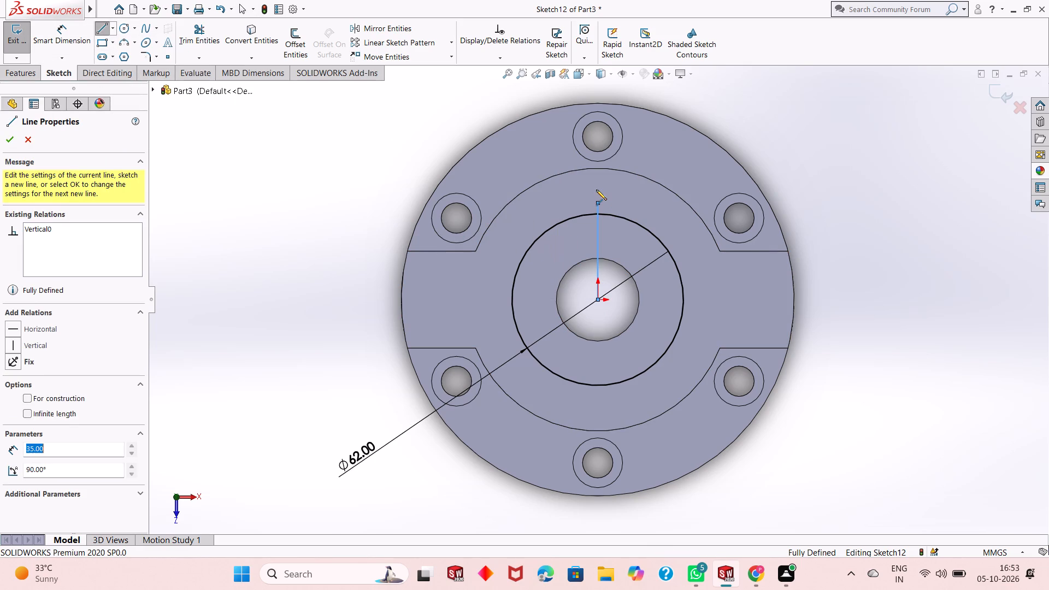
key("Escape")
key("Escape")
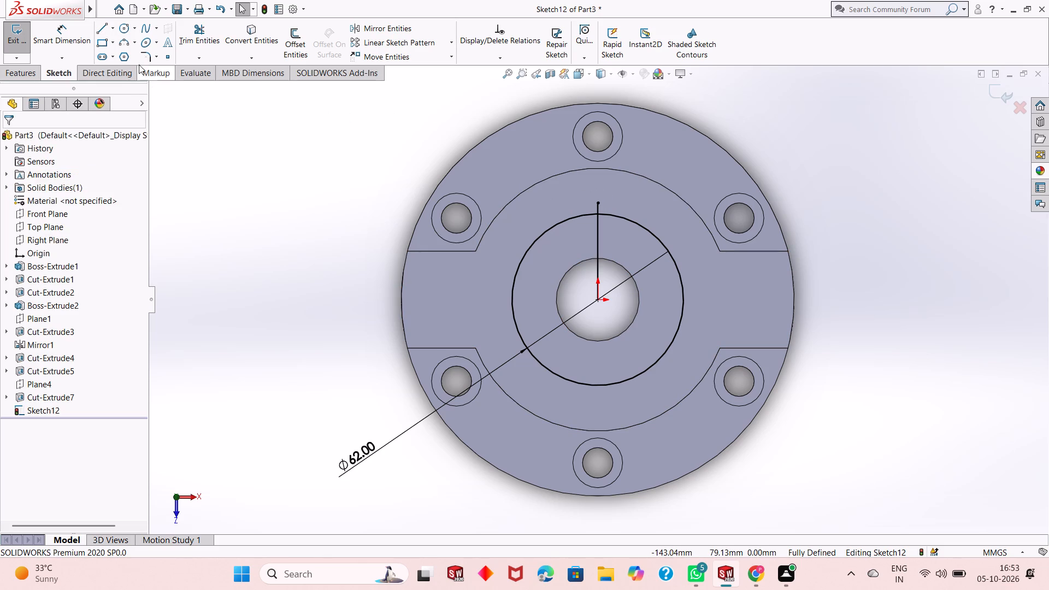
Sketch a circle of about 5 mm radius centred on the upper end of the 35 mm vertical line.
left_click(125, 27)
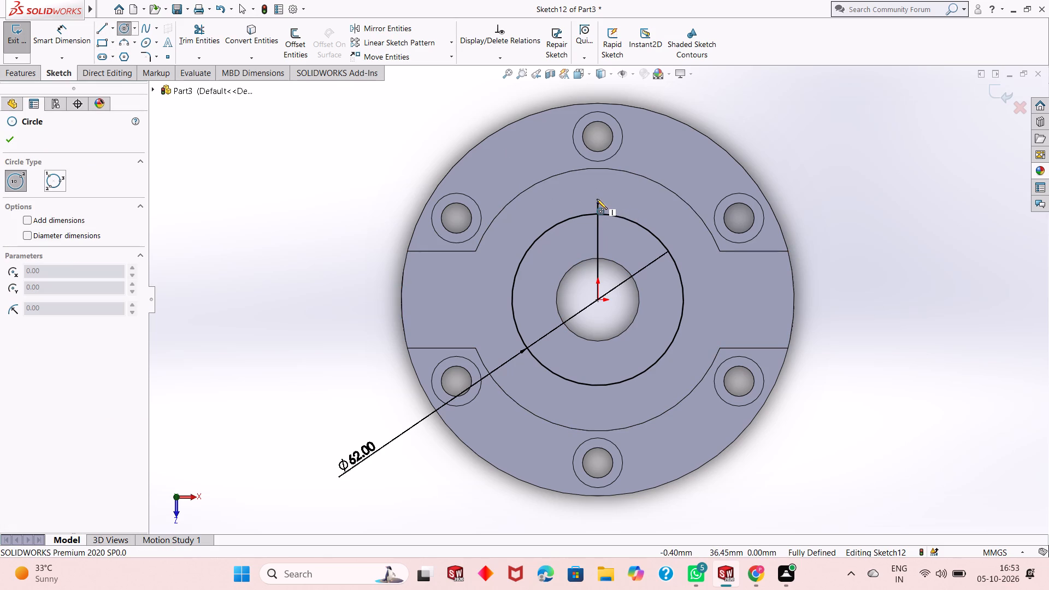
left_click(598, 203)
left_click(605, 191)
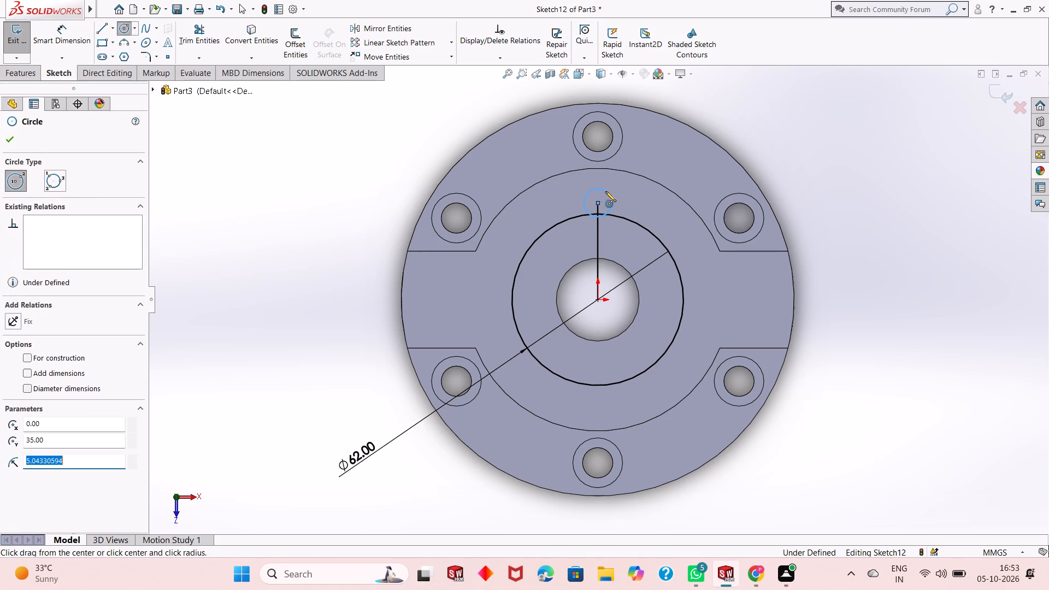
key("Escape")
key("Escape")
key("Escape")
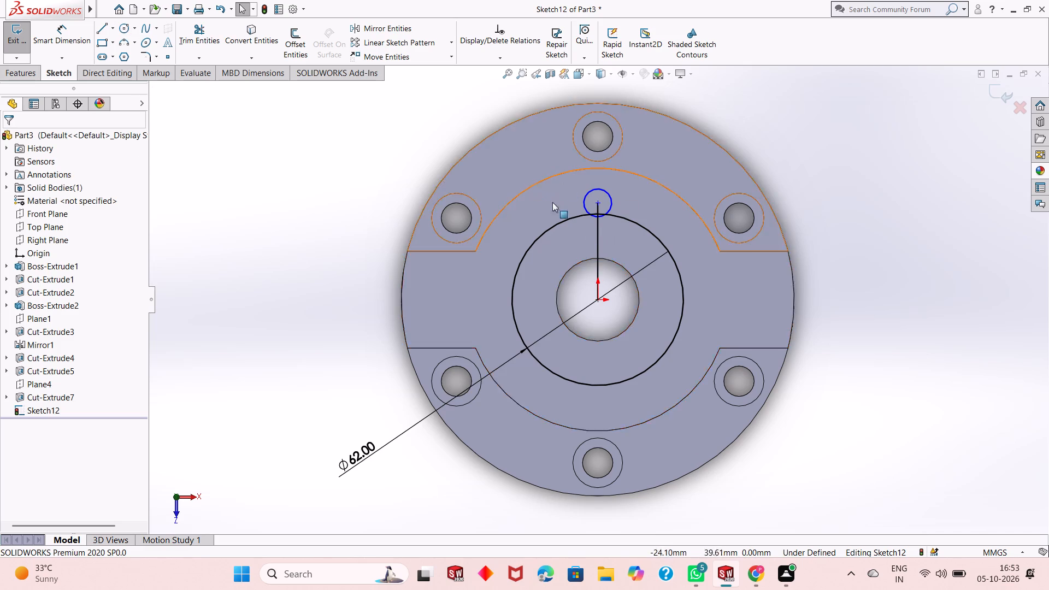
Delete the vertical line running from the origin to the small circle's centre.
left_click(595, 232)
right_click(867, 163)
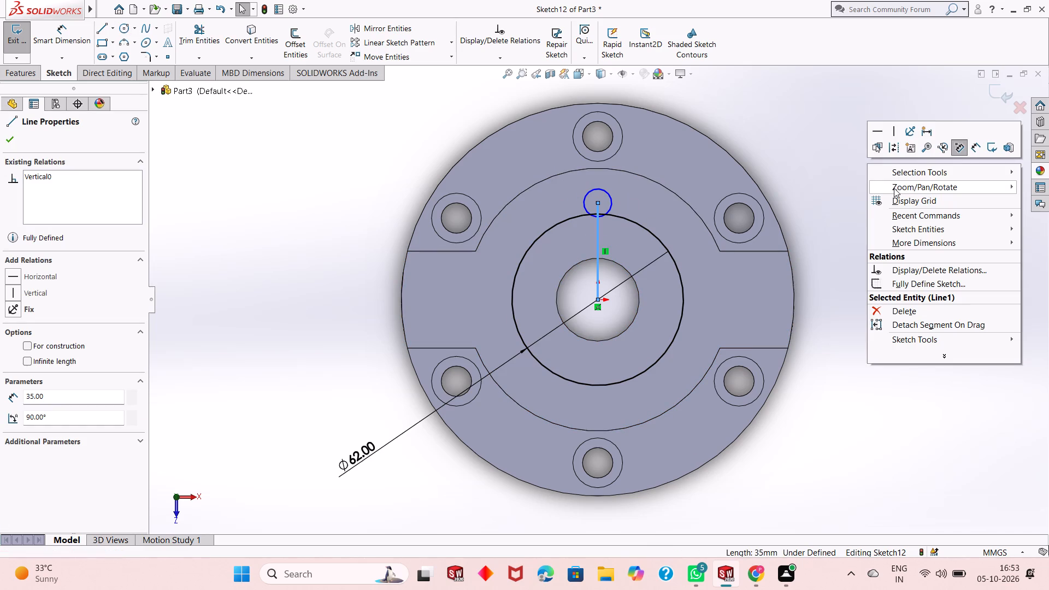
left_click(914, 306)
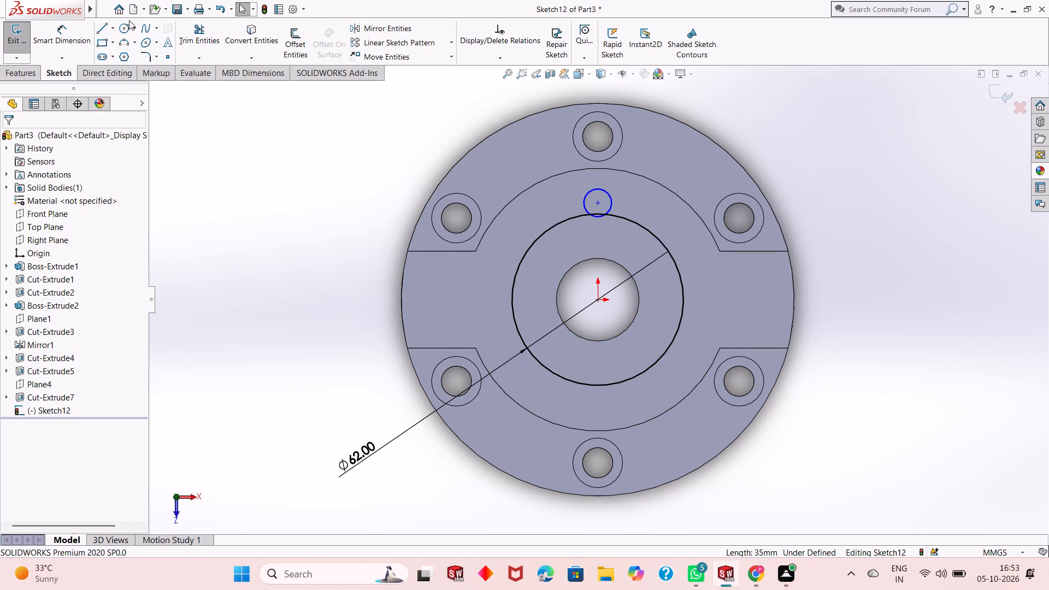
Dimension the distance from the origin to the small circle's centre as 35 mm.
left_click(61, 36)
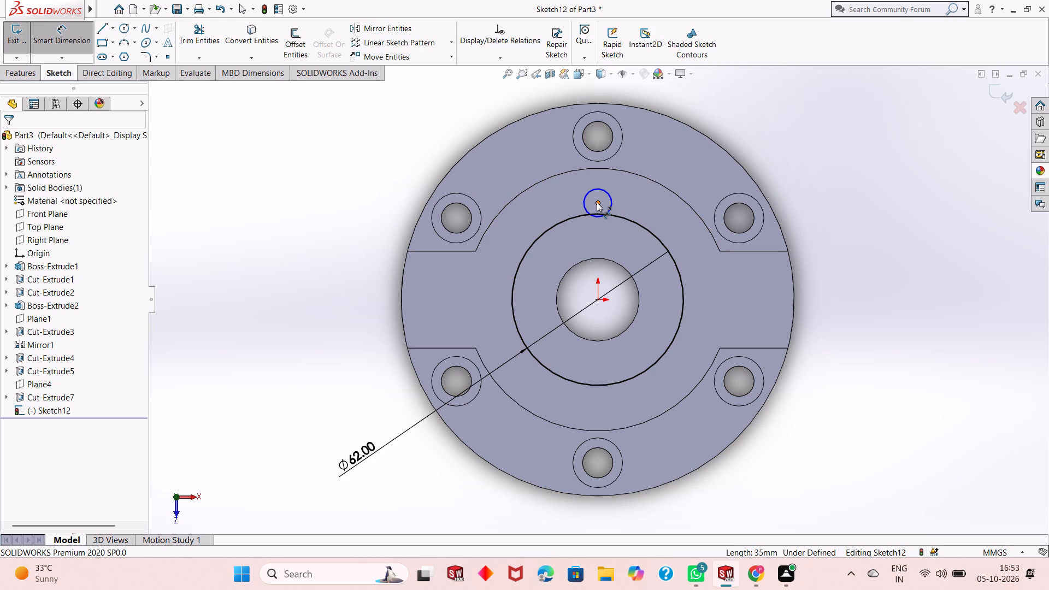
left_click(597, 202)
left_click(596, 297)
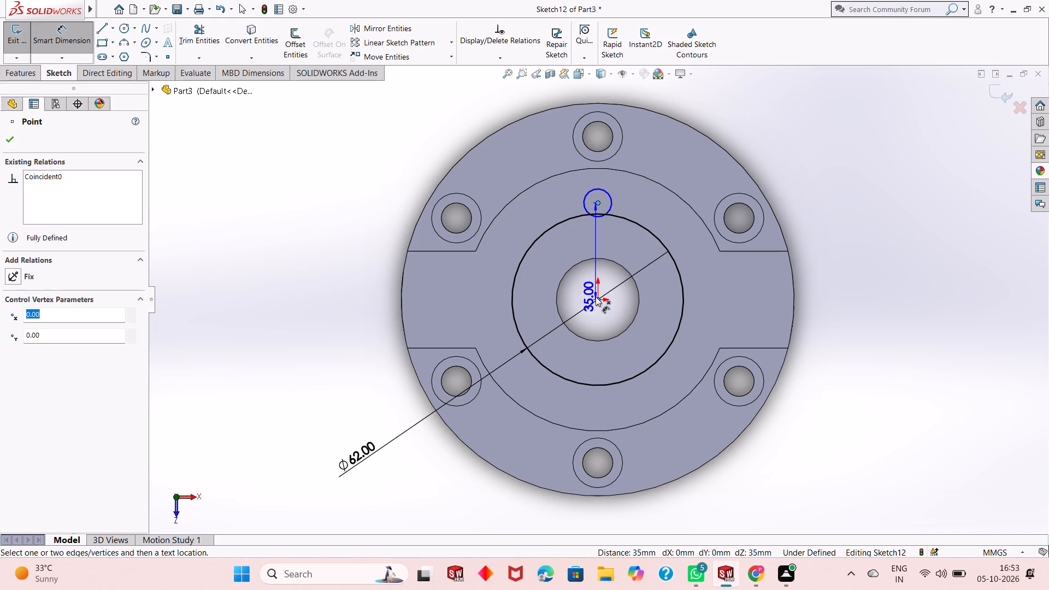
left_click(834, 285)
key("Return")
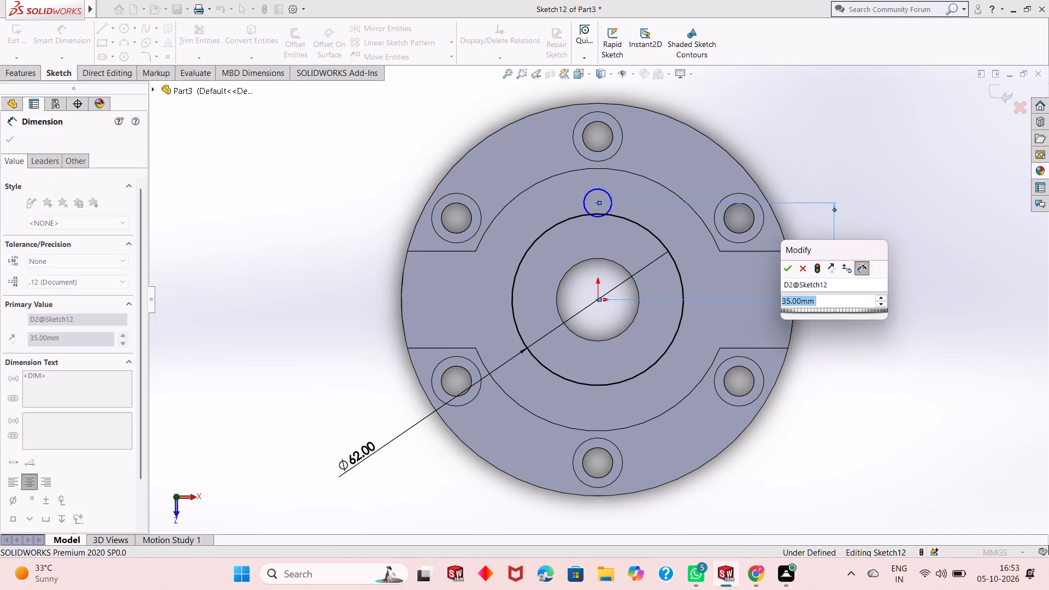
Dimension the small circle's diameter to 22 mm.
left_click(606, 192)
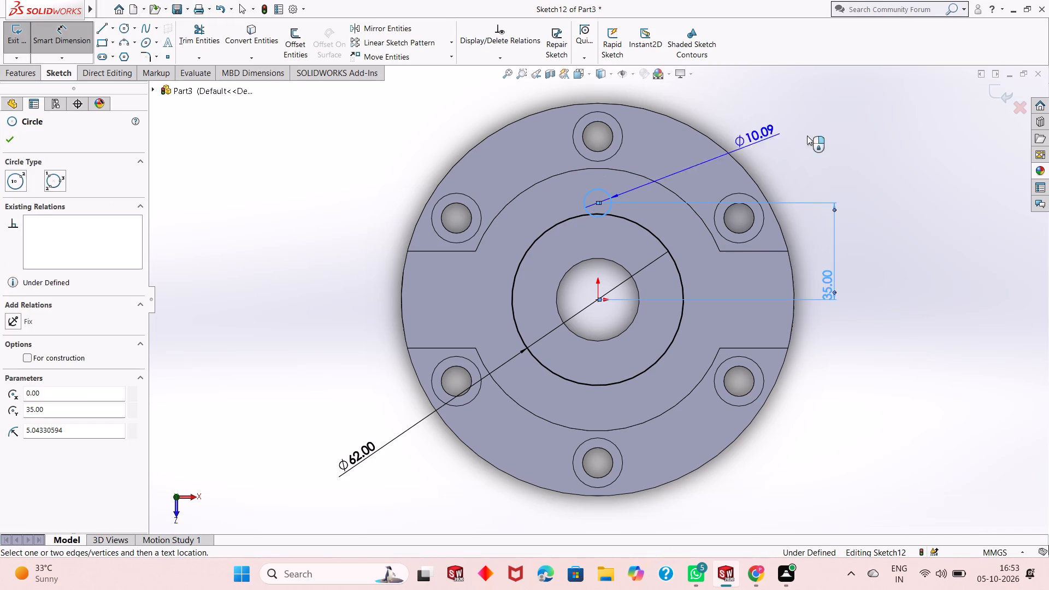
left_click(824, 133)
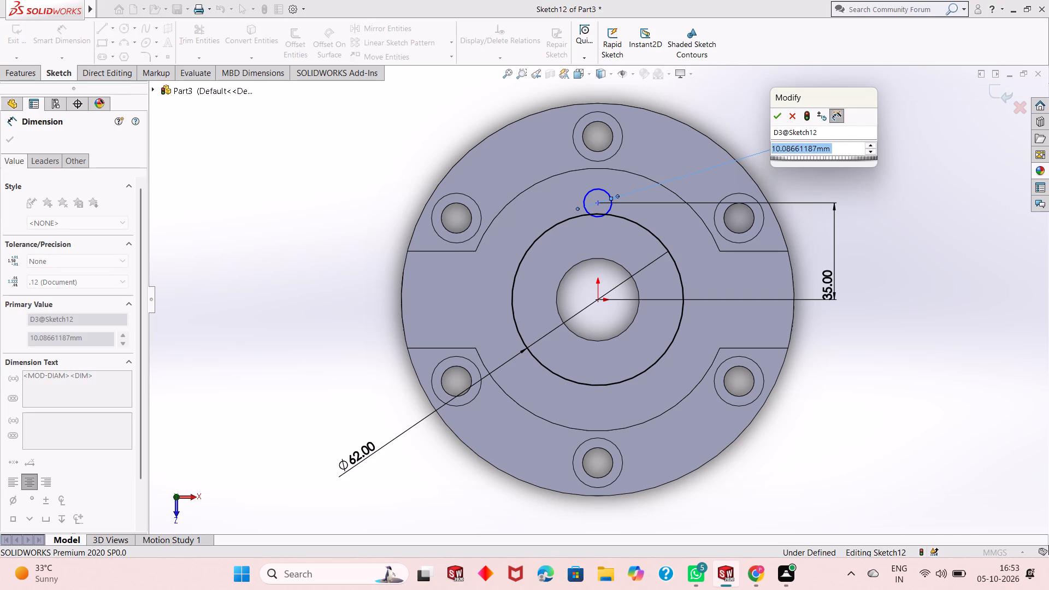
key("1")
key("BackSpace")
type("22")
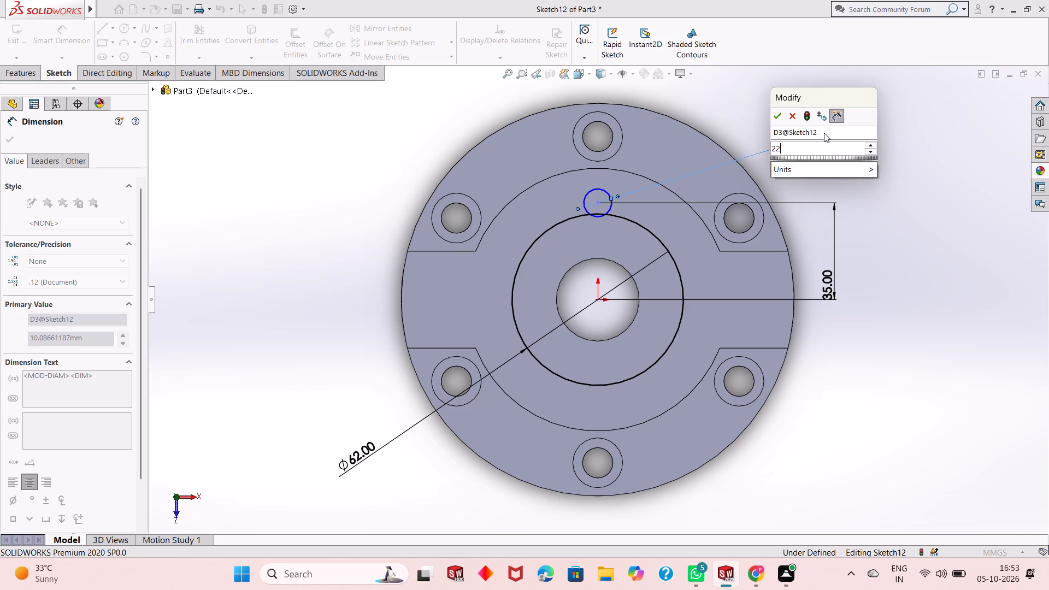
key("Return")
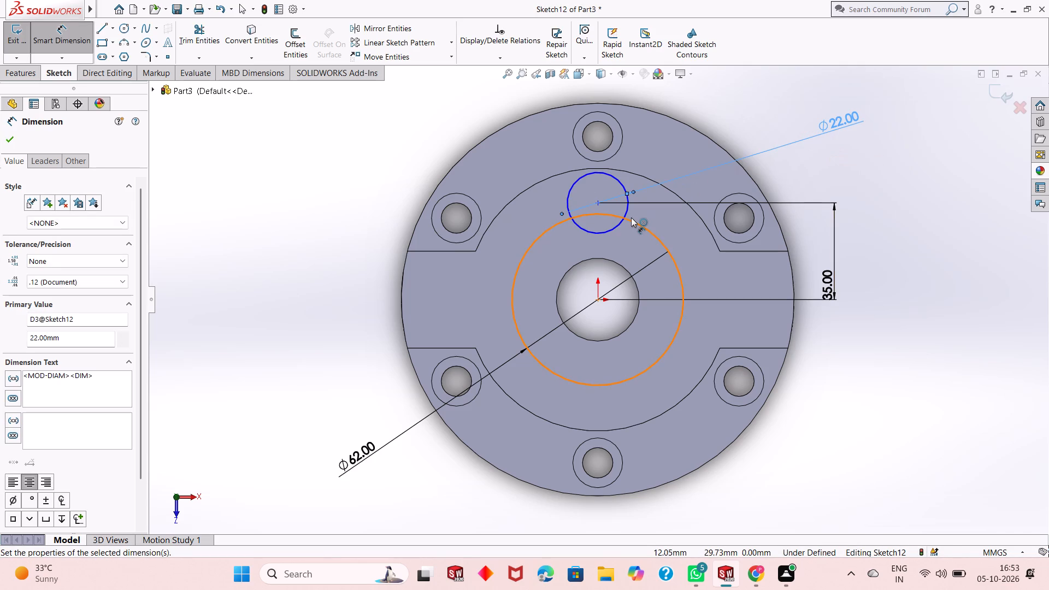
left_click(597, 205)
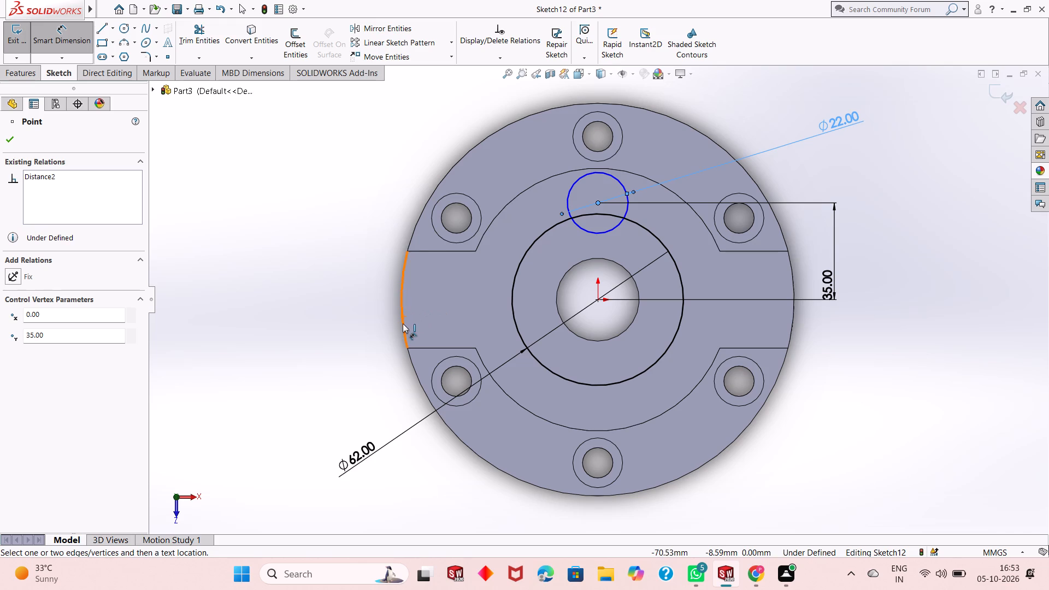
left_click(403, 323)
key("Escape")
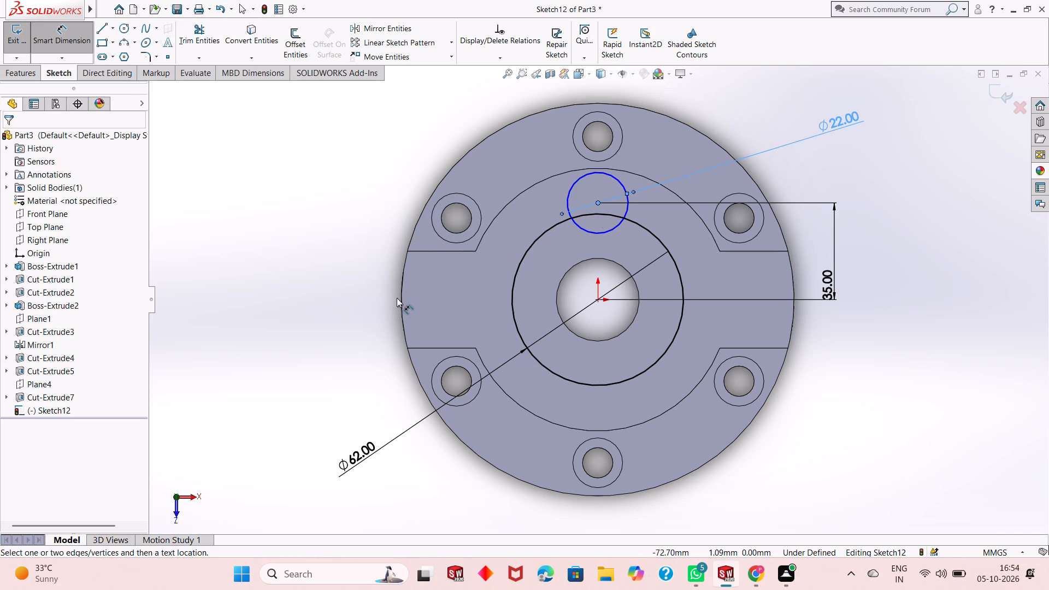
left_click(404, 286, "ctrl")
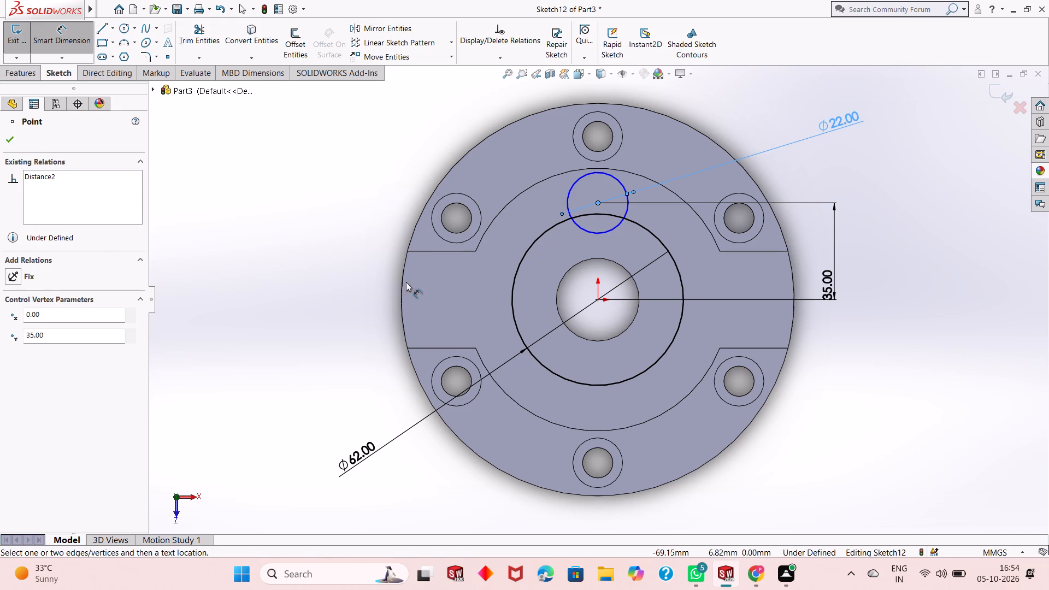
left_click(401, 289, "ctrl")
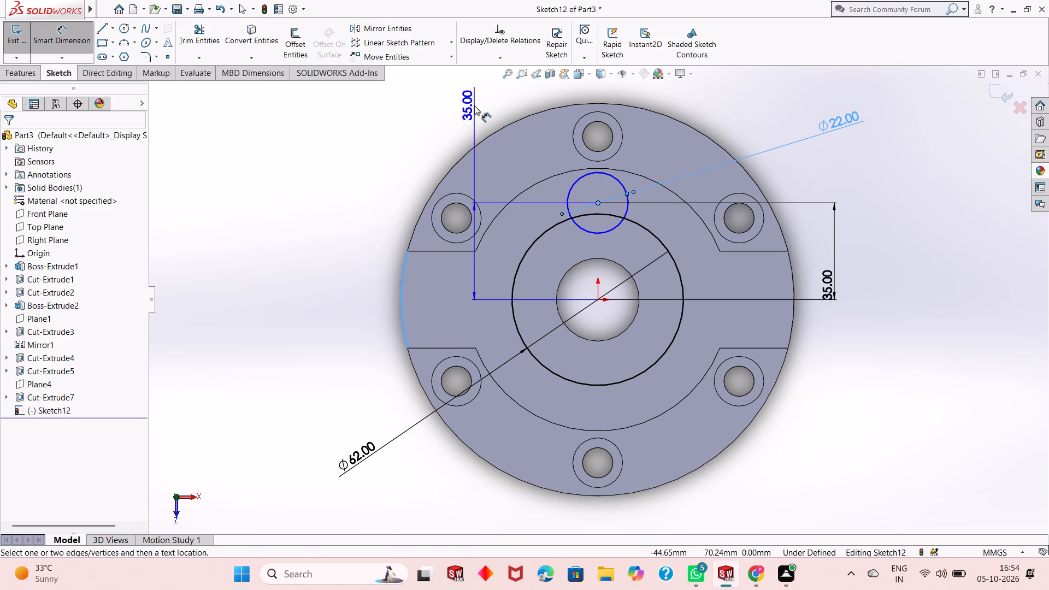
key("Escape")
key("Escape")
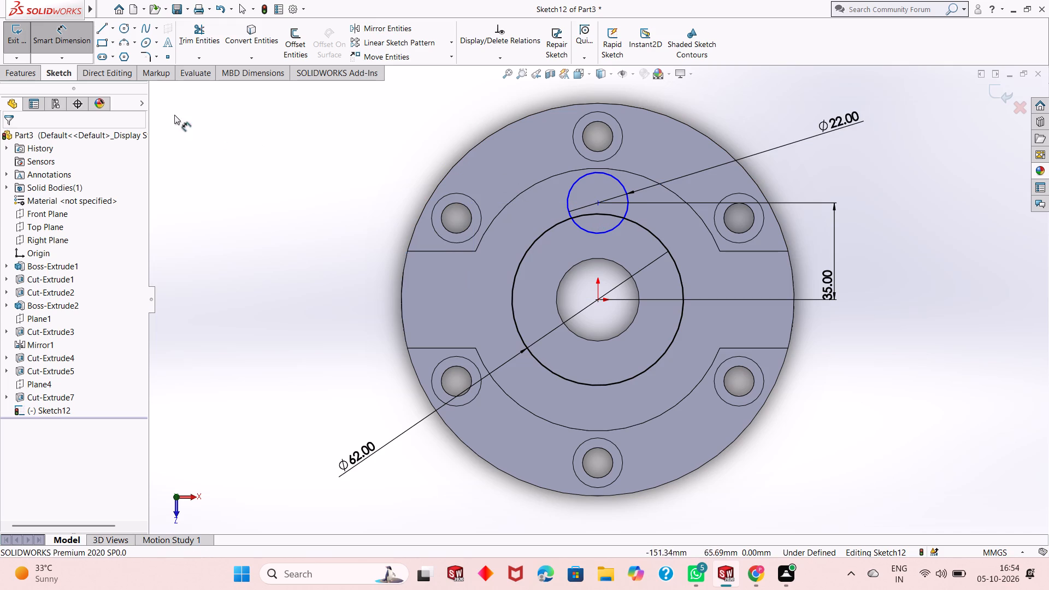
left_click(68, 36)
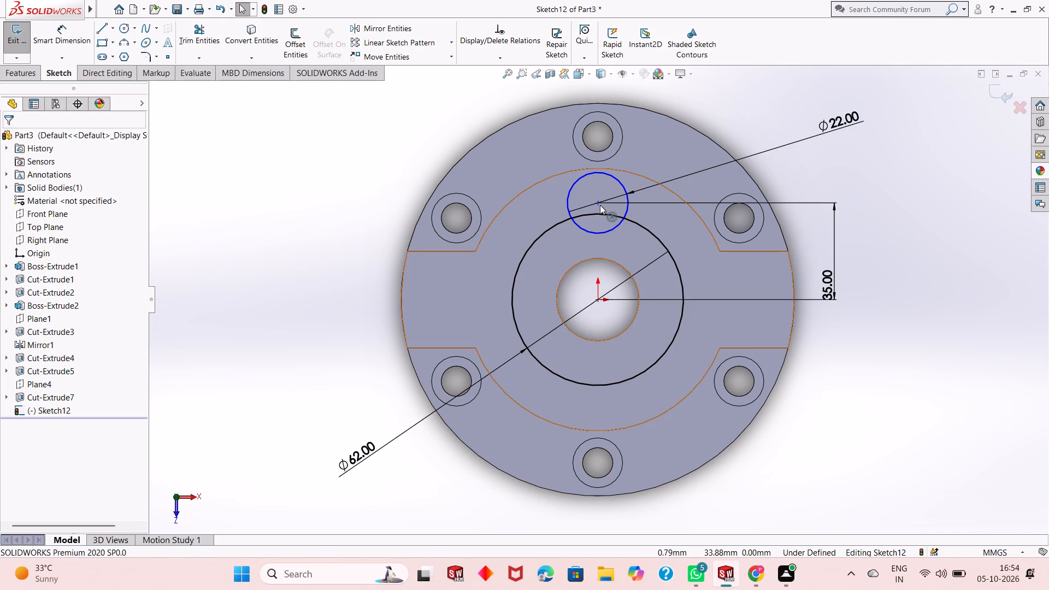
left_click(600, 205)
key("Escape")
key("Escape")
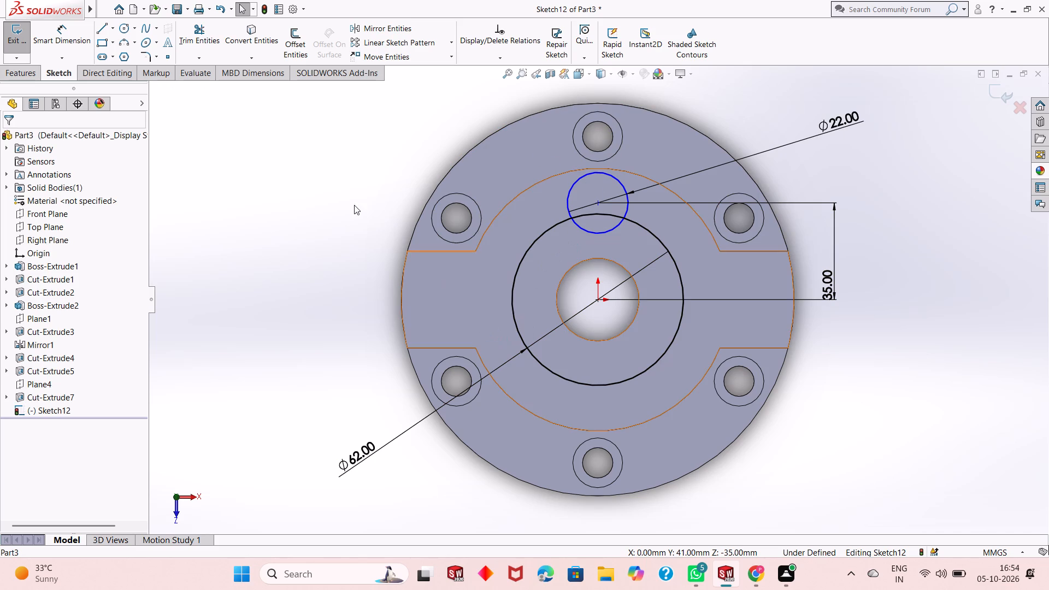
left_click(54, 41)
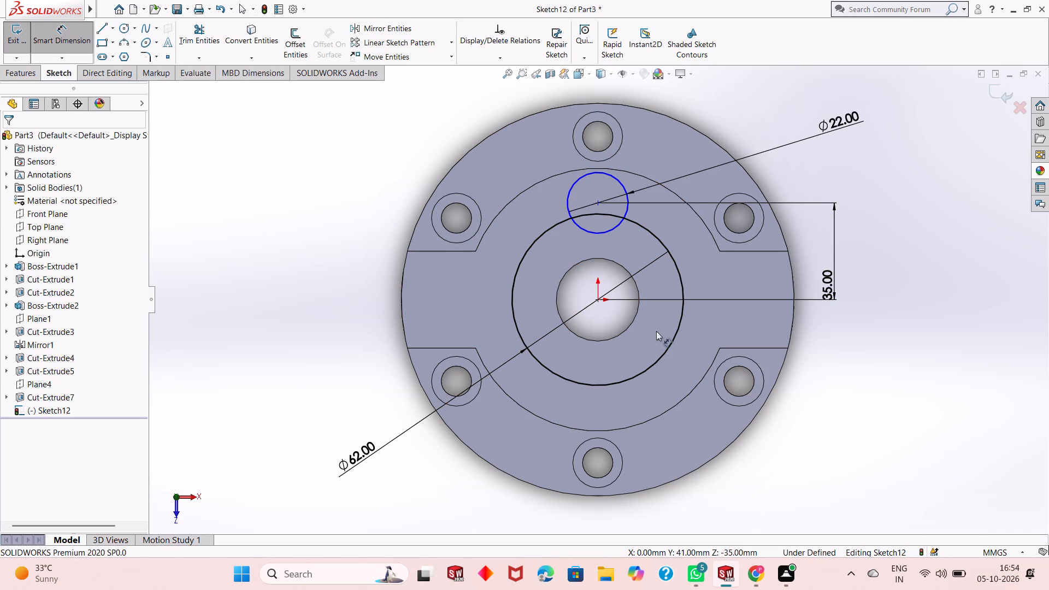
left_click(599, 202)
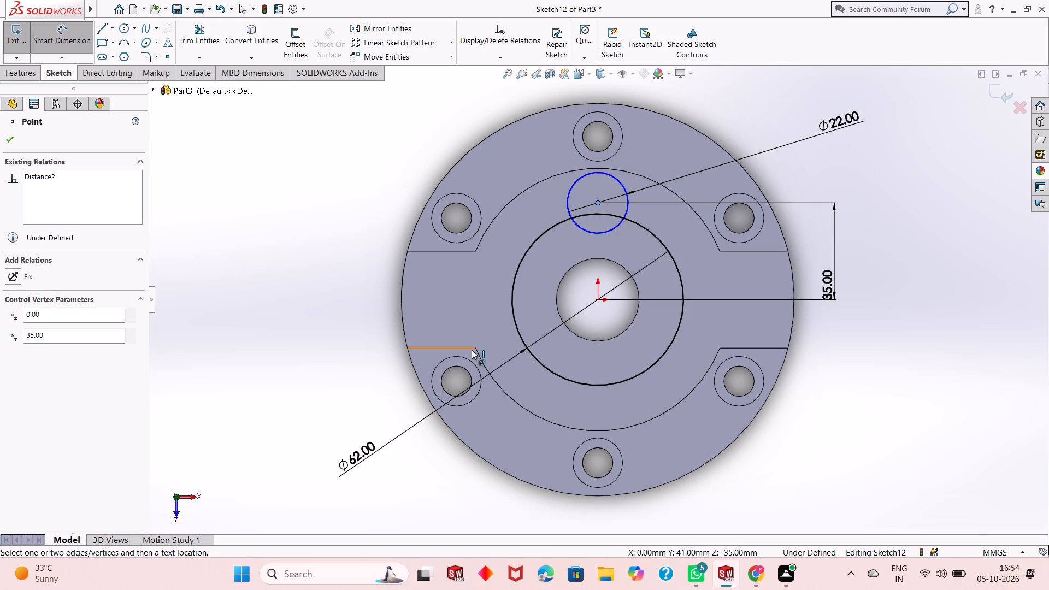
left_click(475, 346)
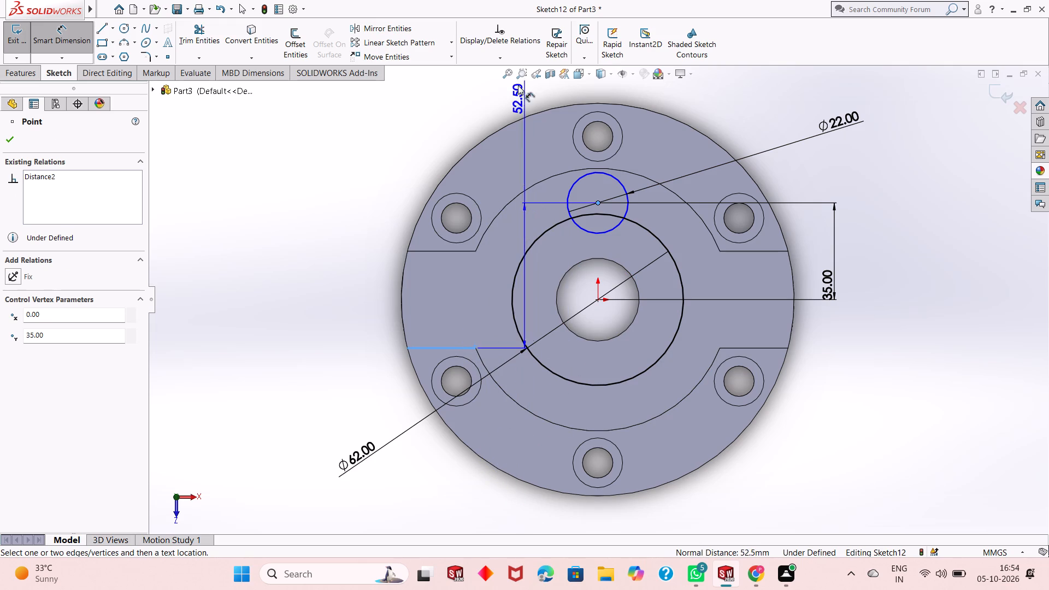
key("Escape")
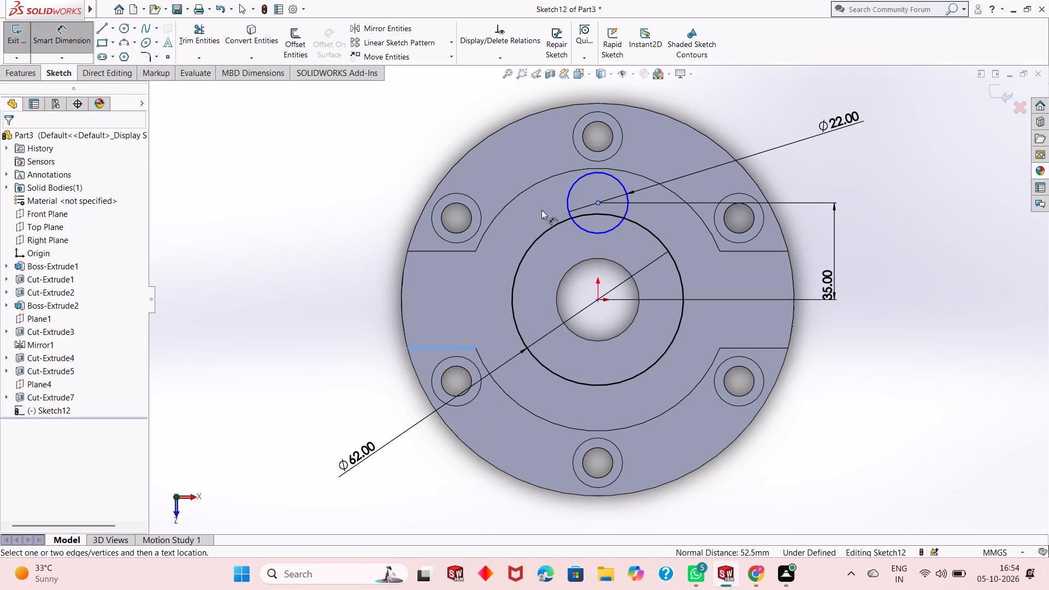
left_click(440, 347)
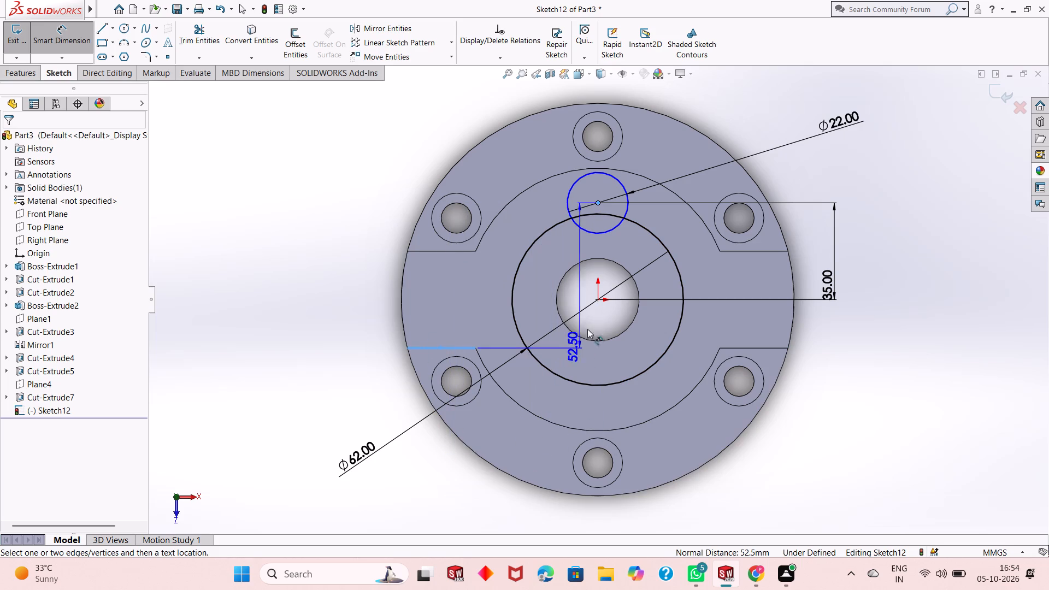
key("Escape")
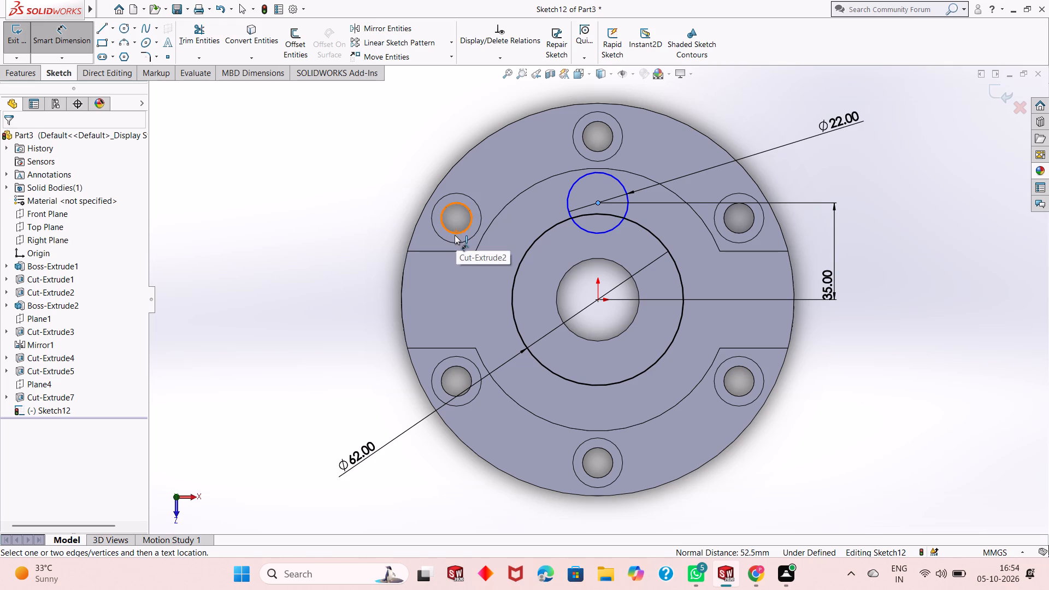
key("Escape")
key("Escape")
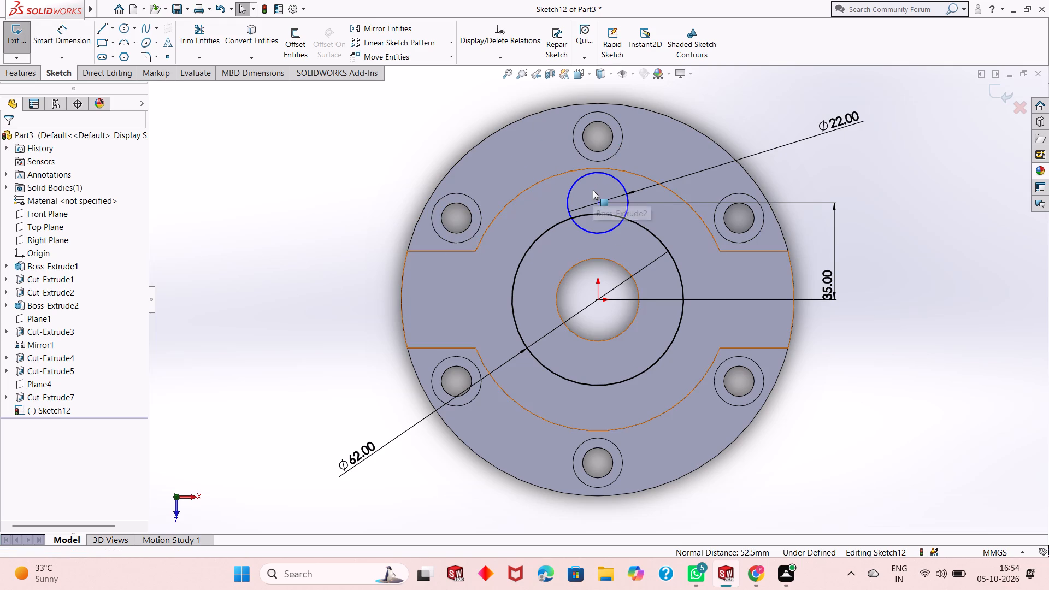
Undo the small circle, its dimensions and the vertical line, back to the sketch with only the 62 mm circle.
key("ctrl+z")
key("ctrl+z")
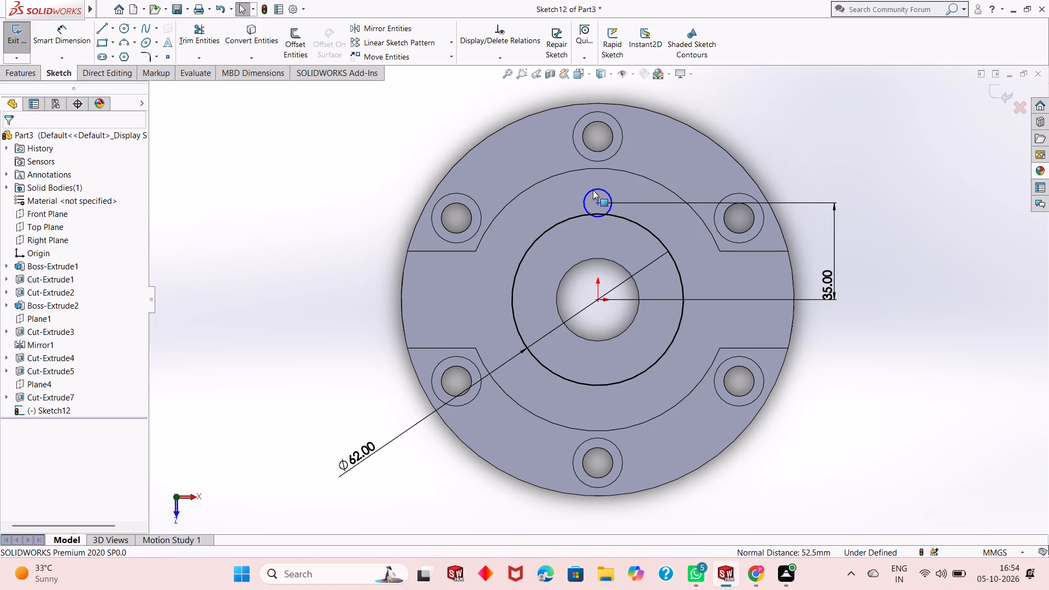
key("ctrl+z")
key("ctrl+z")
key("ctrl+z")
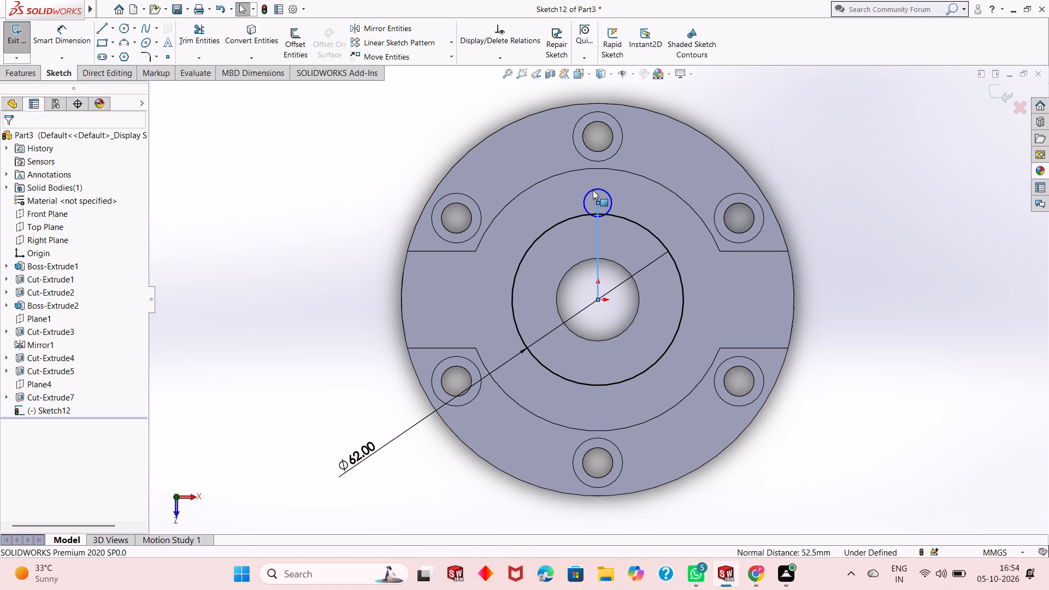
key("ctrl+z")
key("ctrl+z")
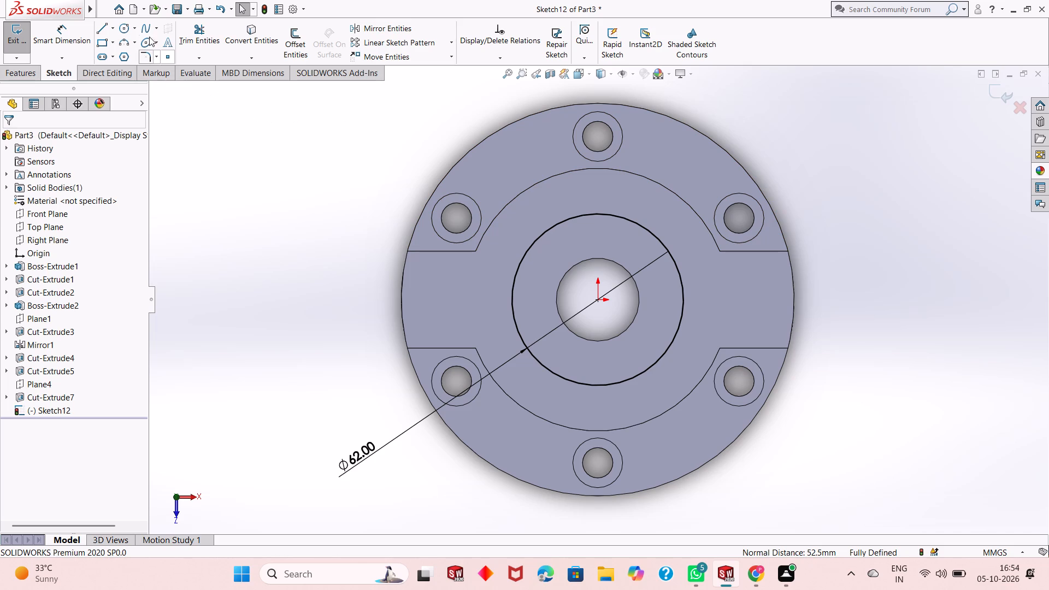
Sketch two small circles on the boss face, about 12 mm diameter above the 62 mm circle and about 11 mm below it.
left_click(127, 29)
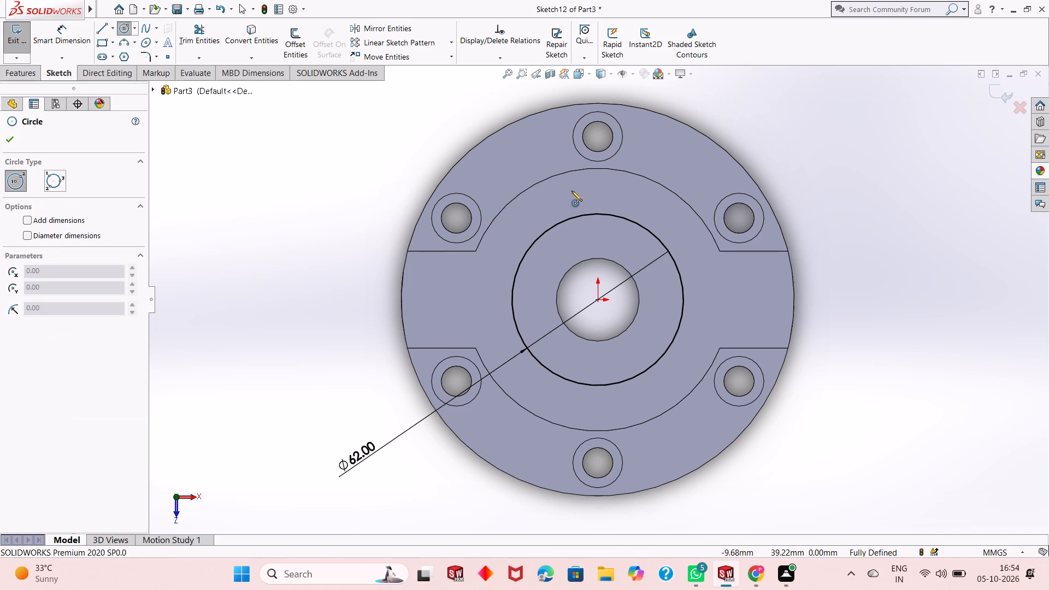
left_click(572, 191)
left_click(584, 178)
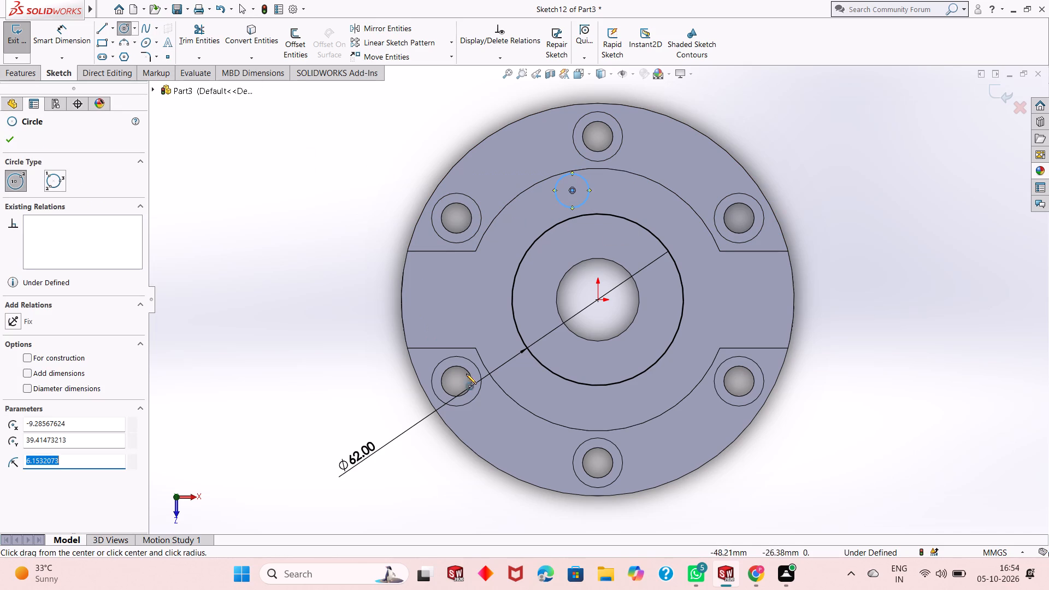
left_click(588, 405)
left_click(603, 399)
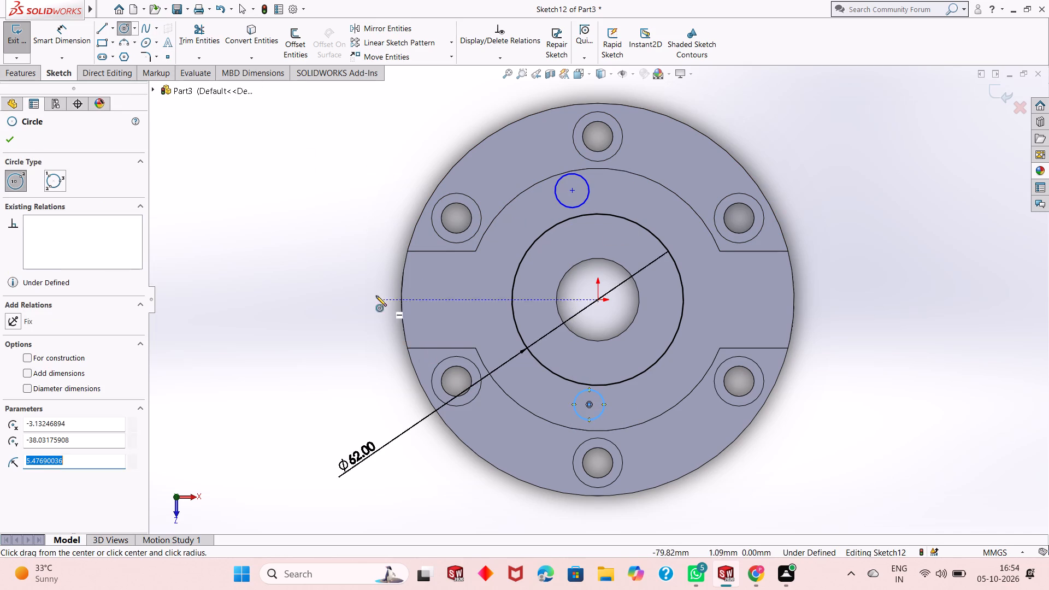
right_click(376, 296)
left_click(386, 301)
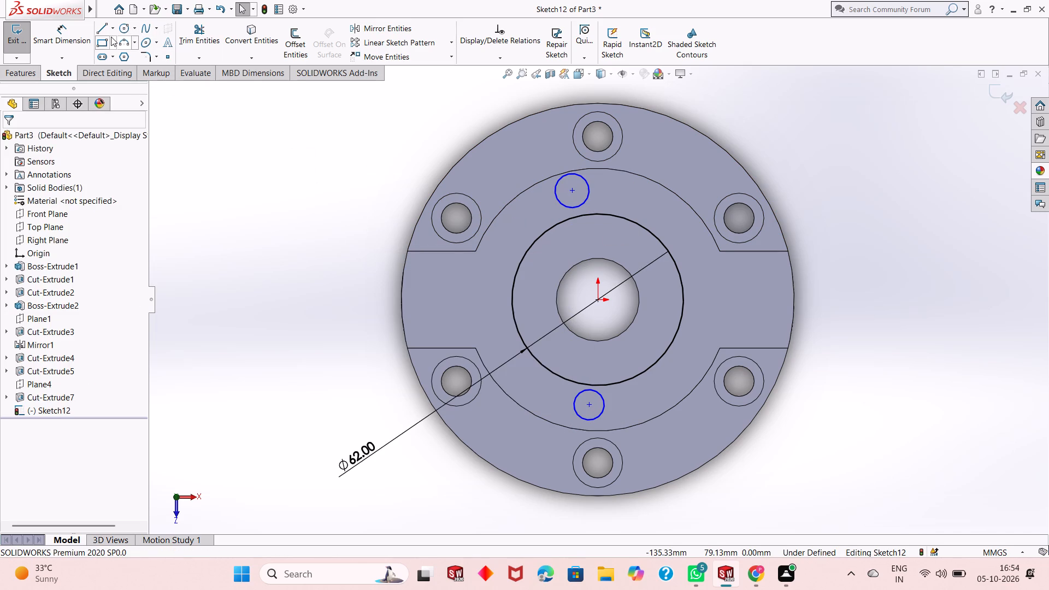
Dimension the diameter of the small circle above the 62 mm circle to 22 mm.
left_click(54, 39)
left_click(563, 204)
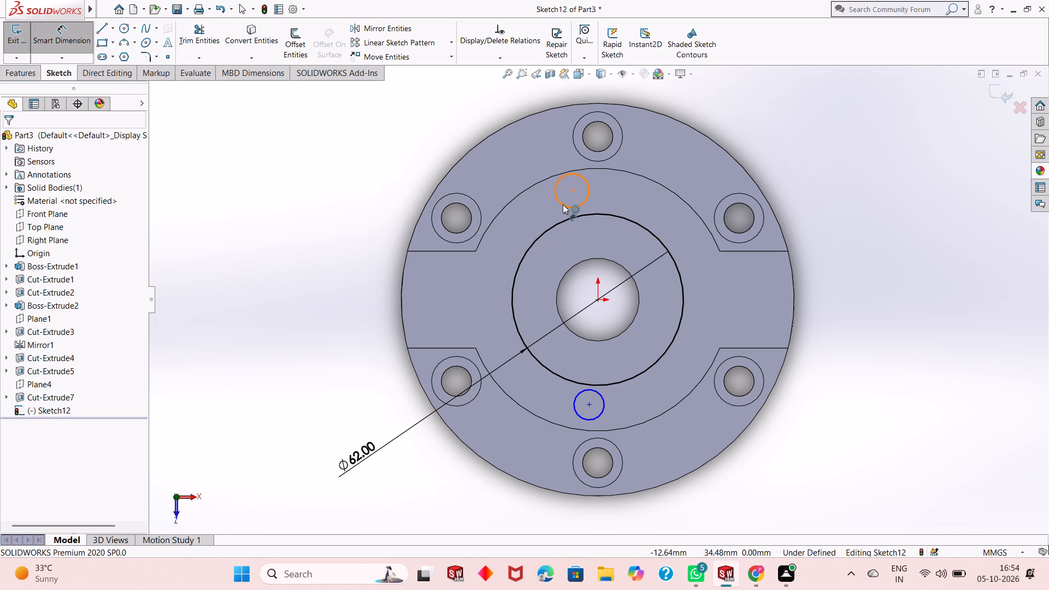
left_click(235, 306)
type("22")
key("Return")
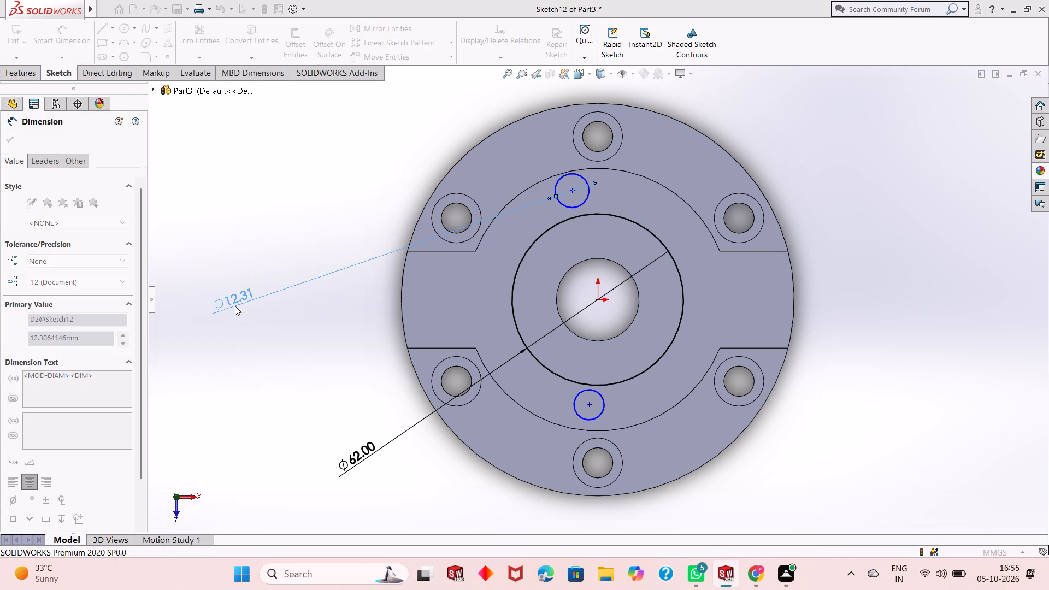
Dimension the diameter of the small circle below the 62 mm circle to 22 mm.
left_click(587, 417)
left_click(426, 486)
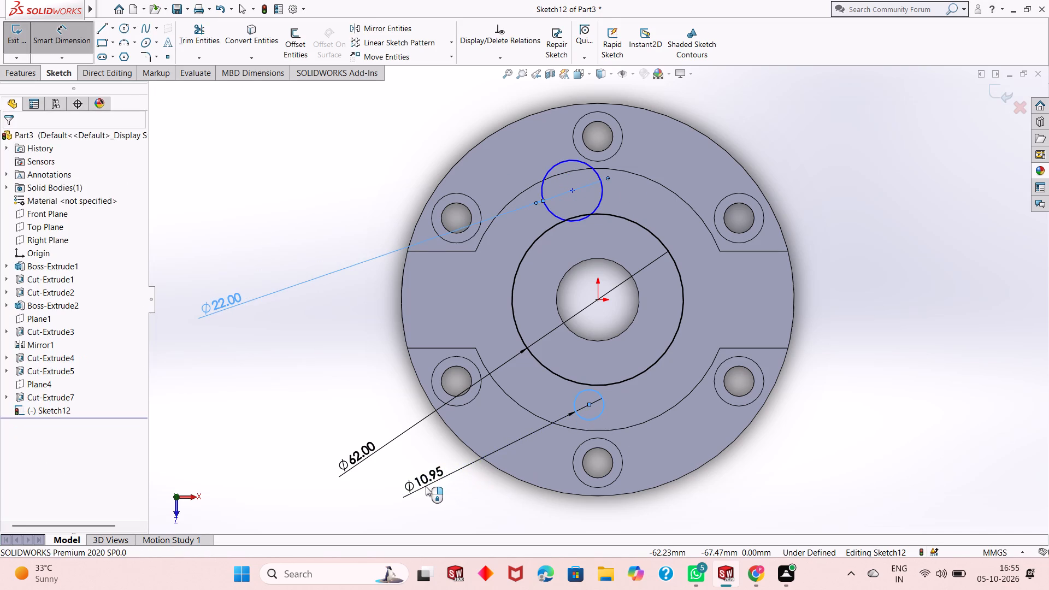
key("Return")
double_click(426, 486)
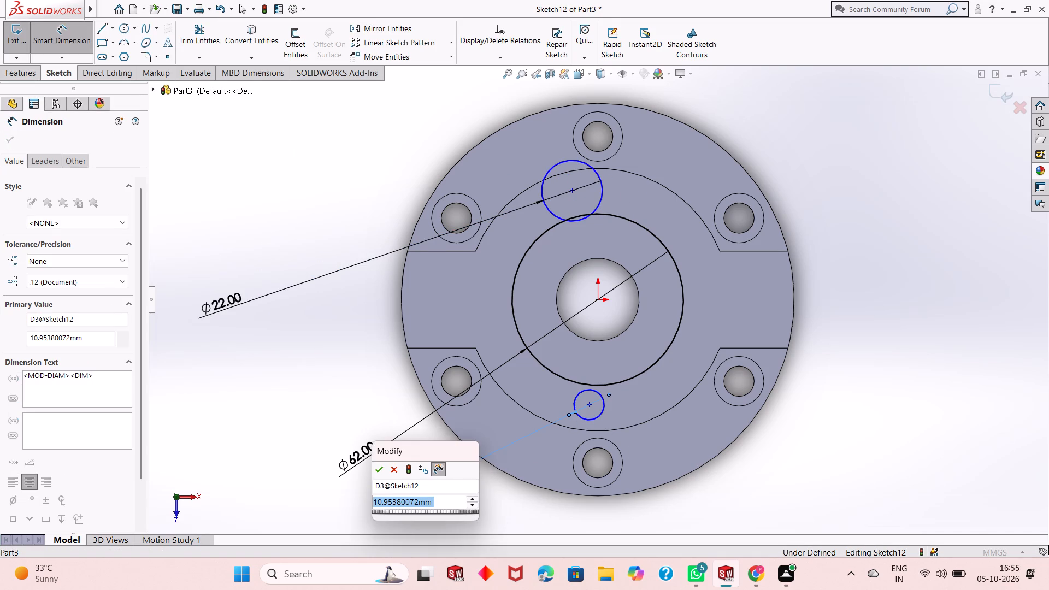
key("2")
key("2")
key("Return")
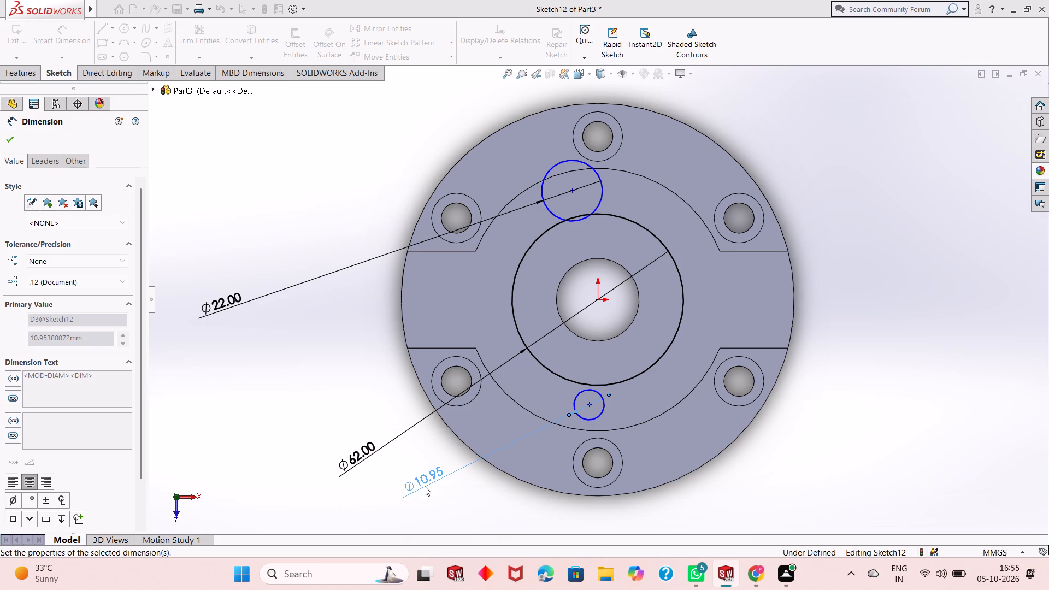
Dimension the horizontal distance from the origin to each 22 mm circle's centre as 0 mm.
left_click(570, 192)
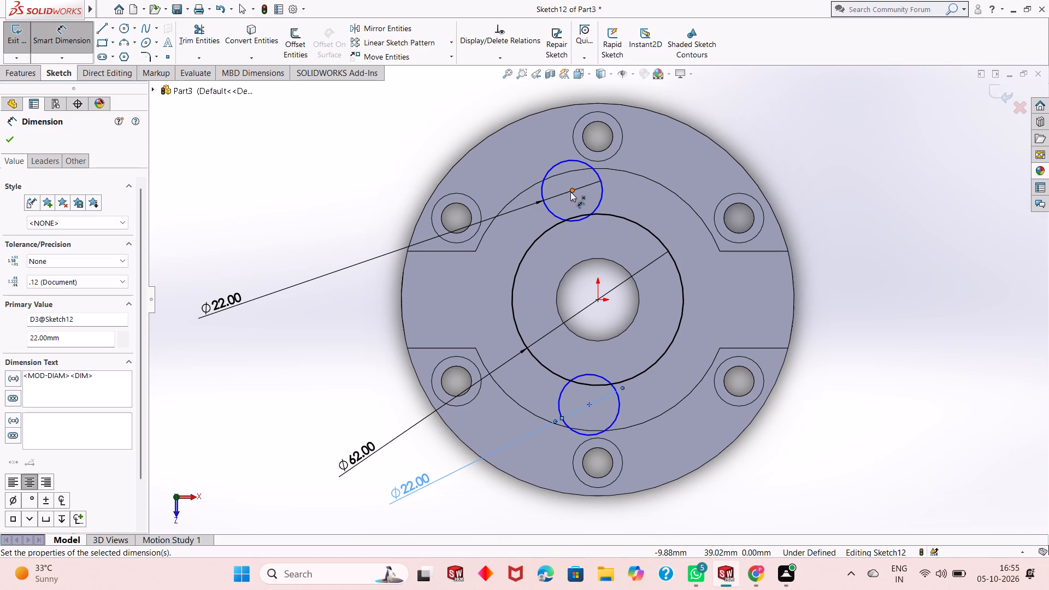
left_click(598, 303)
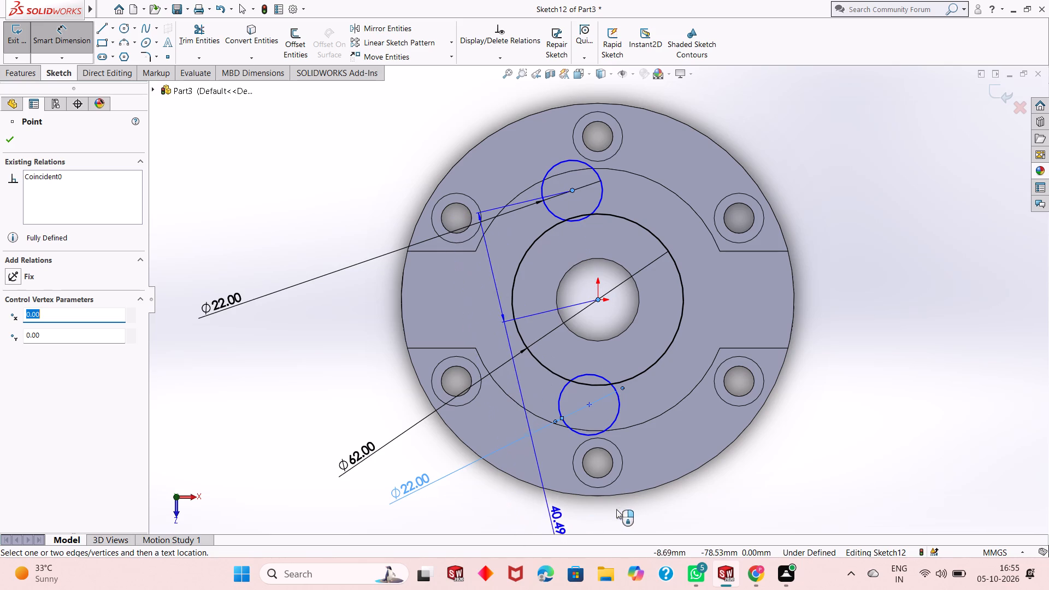
left_click(582, 509)
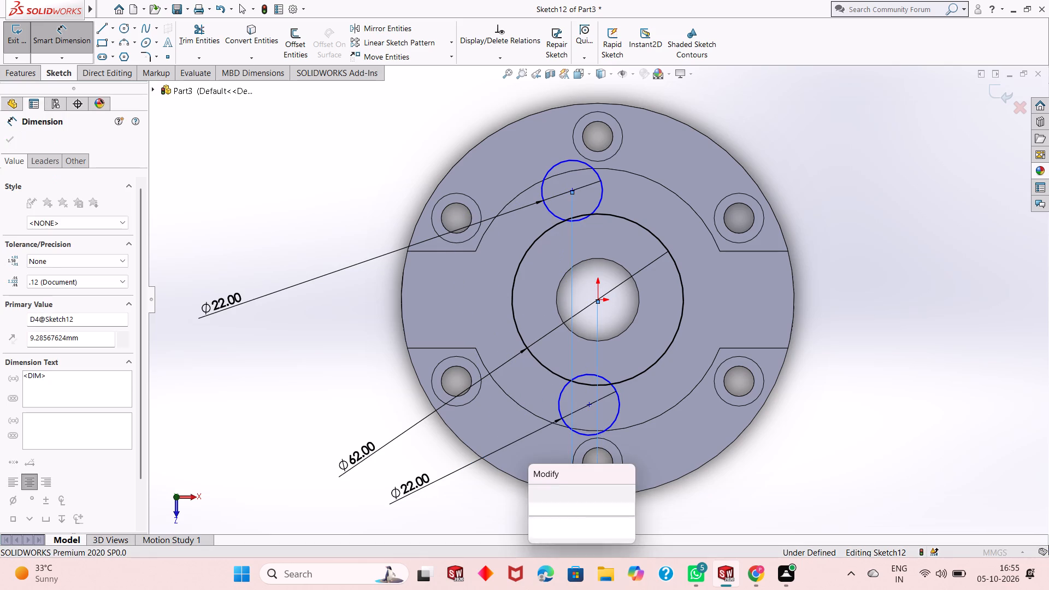
key("0")
key("Return")
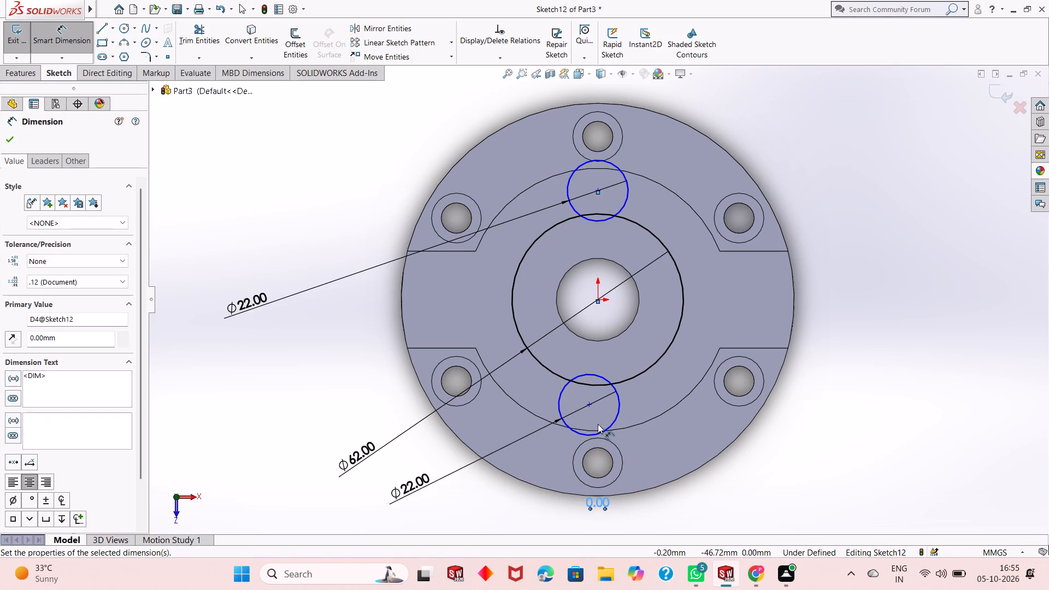
left_click(590, 404)
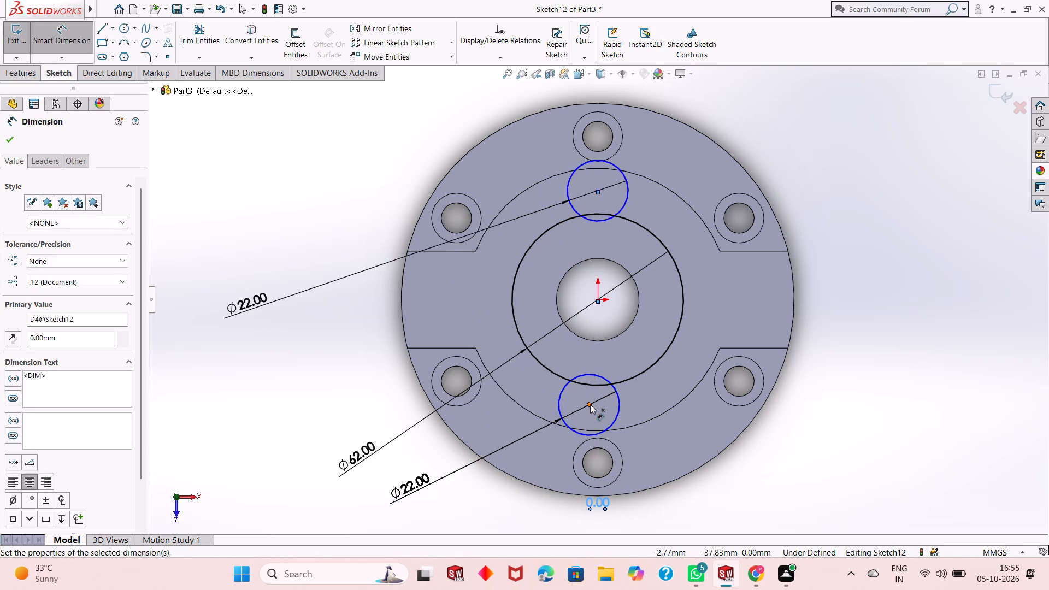
left_click(598, 299)
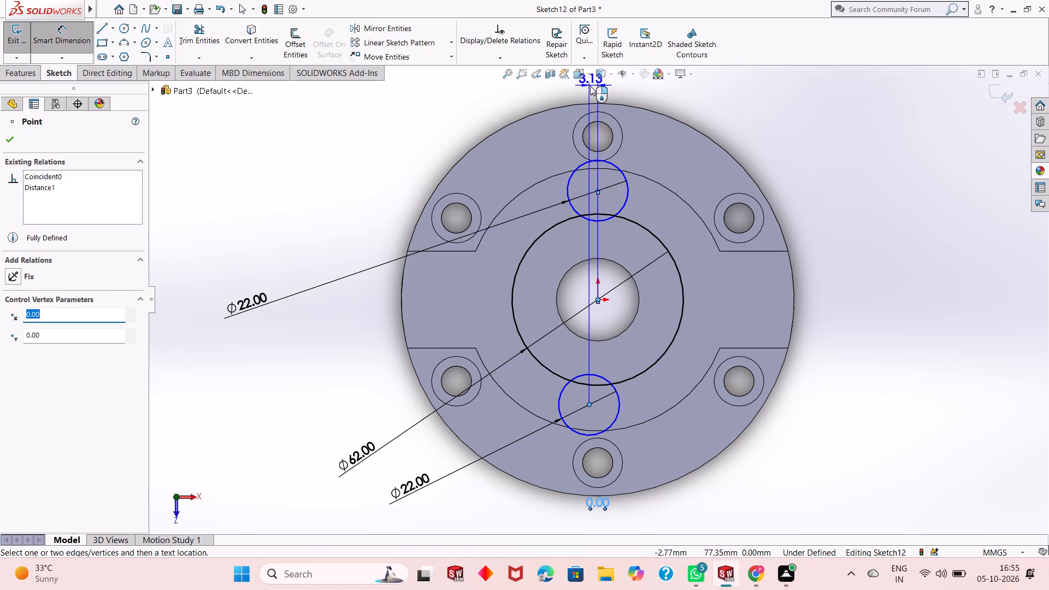
left_click(590, 86)
key("0")
key("Return")
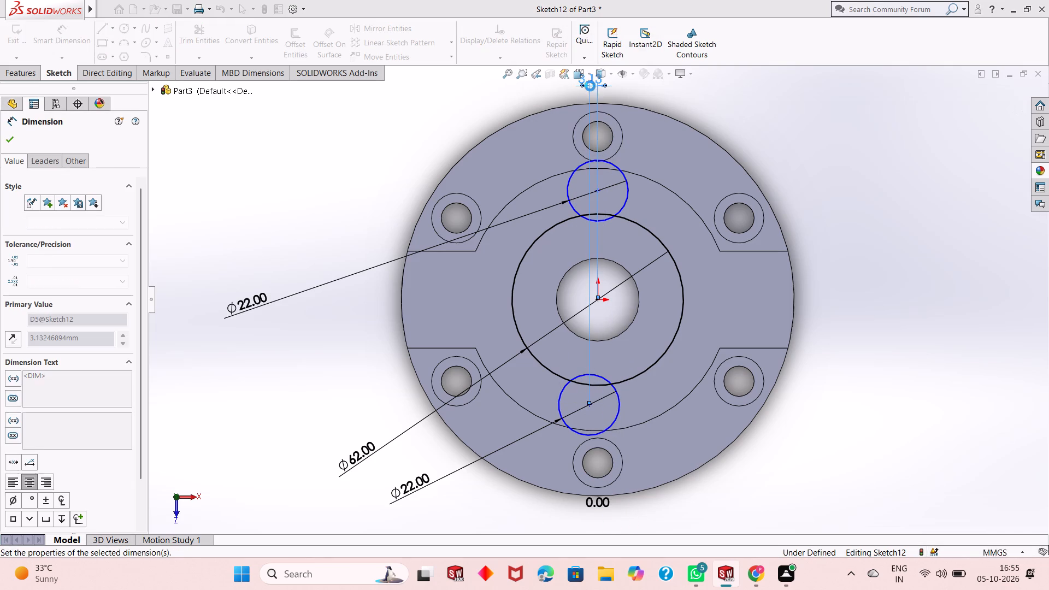
Dimension the vertical distance from the origin to each 22 mm circle's centre as 35 mm.
left_click(599, 193)
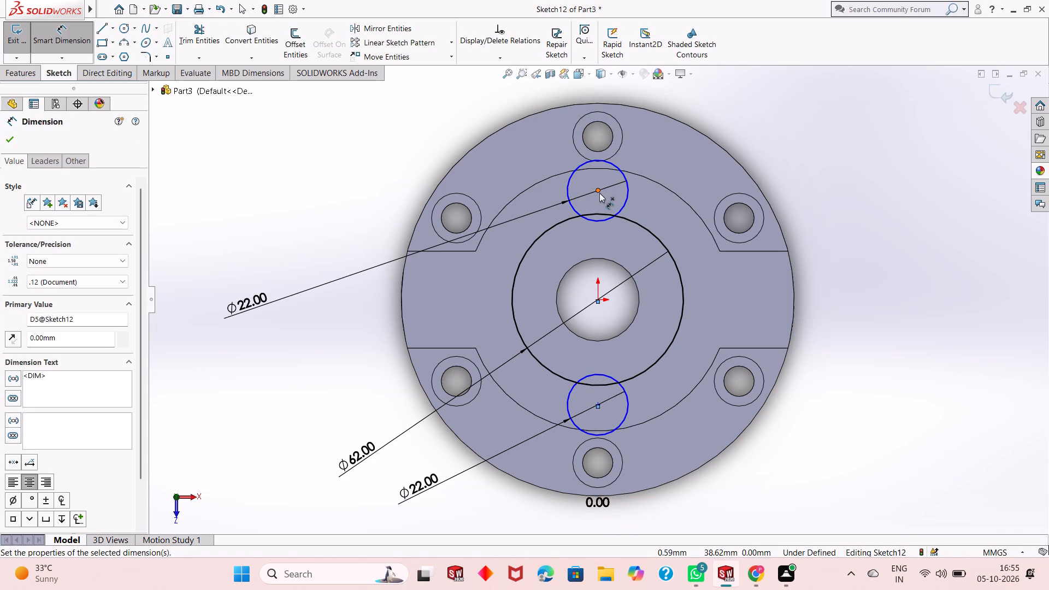
left_click(599, 298)
left_click(839, 297)
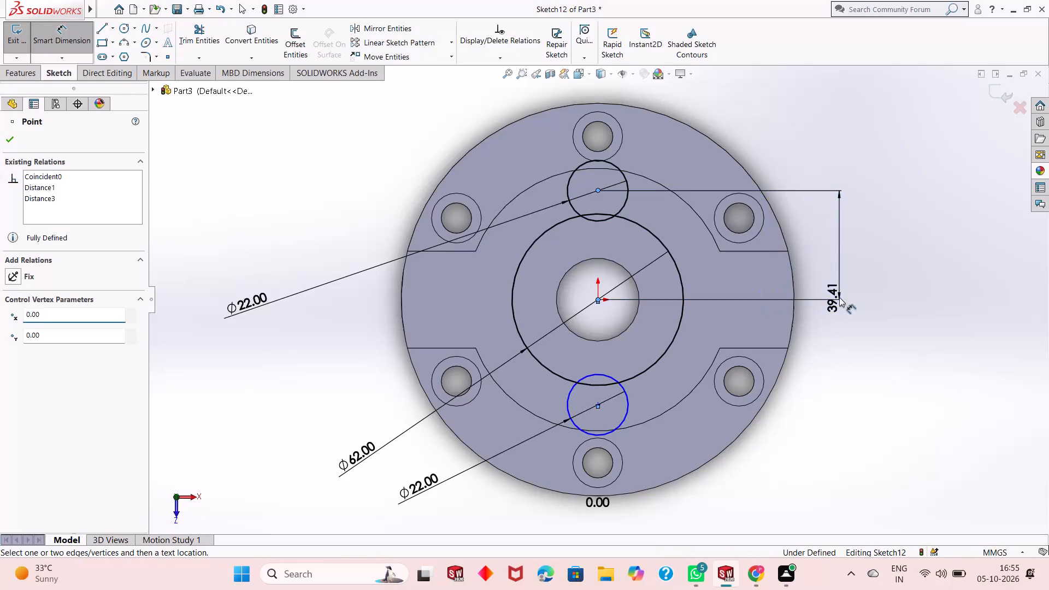
type("35")
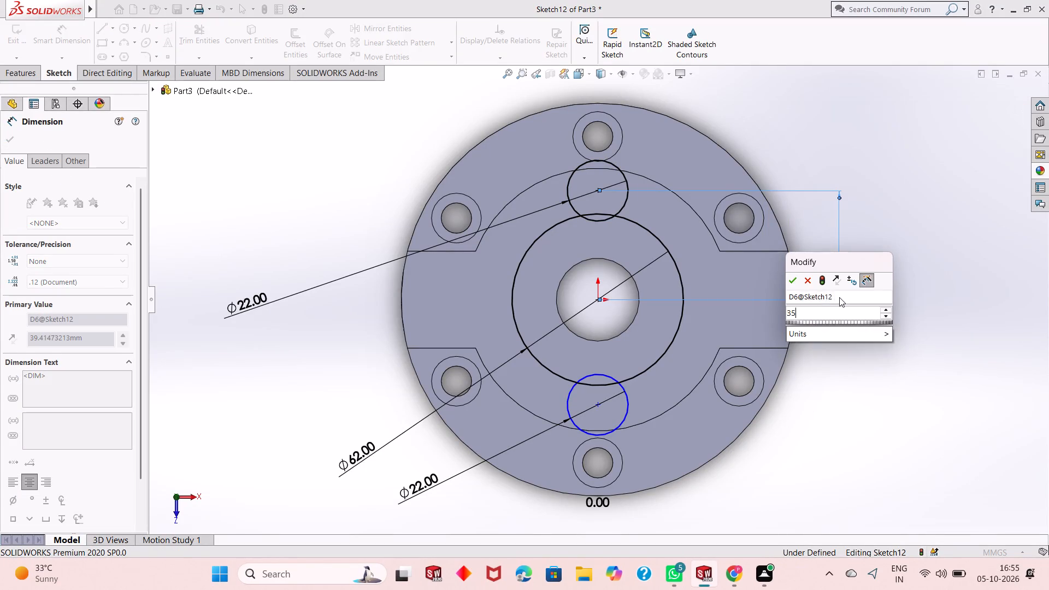
key("Return")
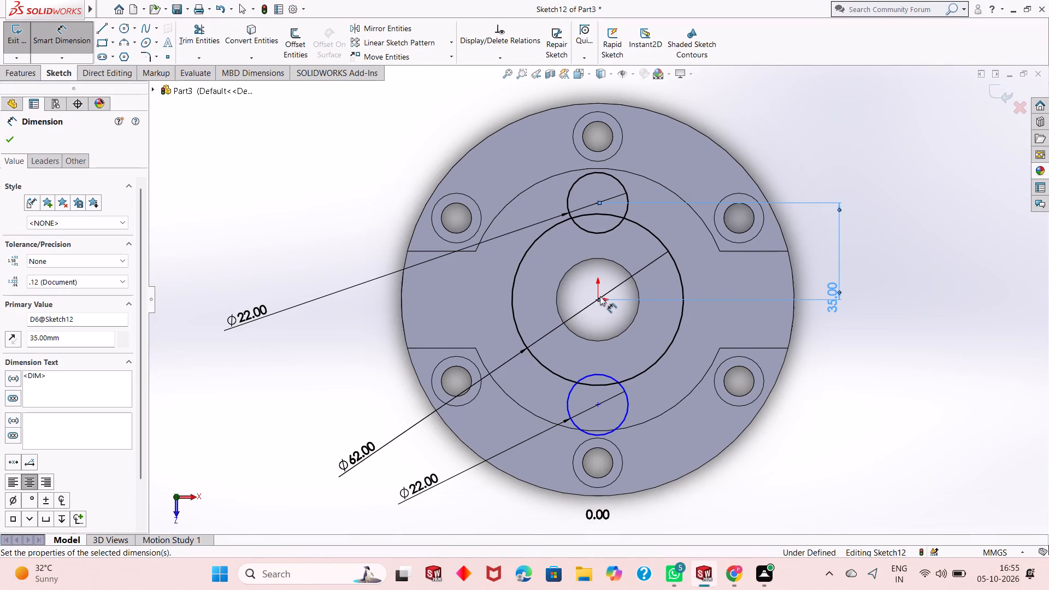
left_click(595, 299)
left_click(598, 407)
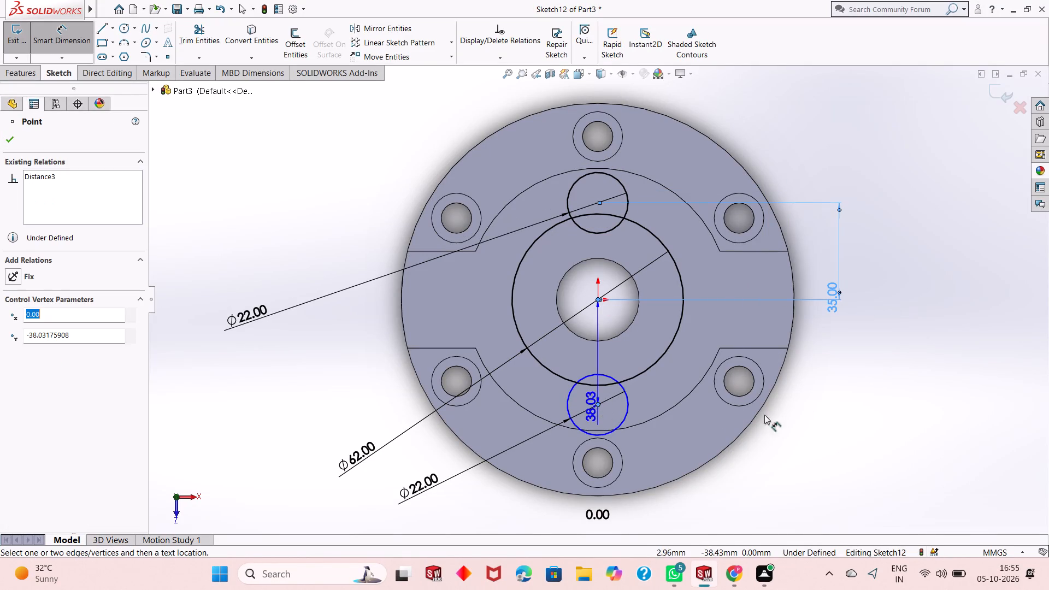
left_click(911, 411)
type("35")
key("Return")
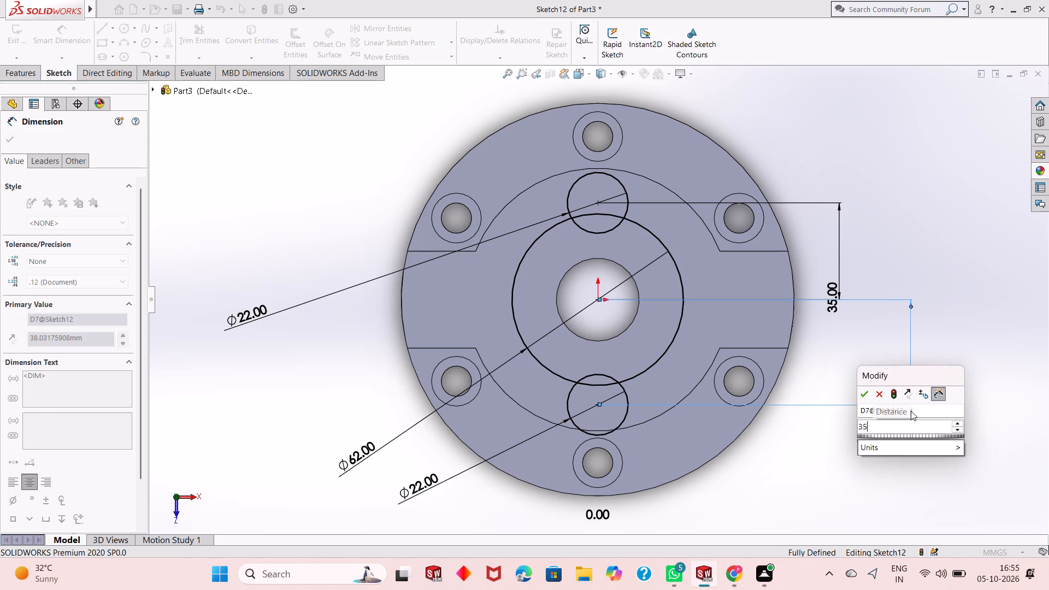
right_click(905, 238)
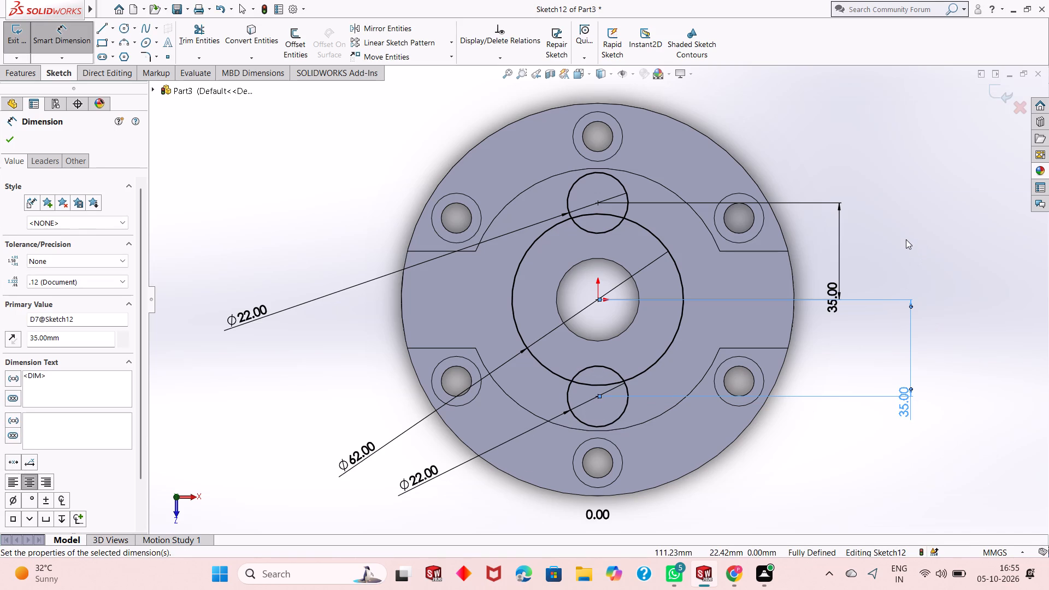
left_click(910, 274)
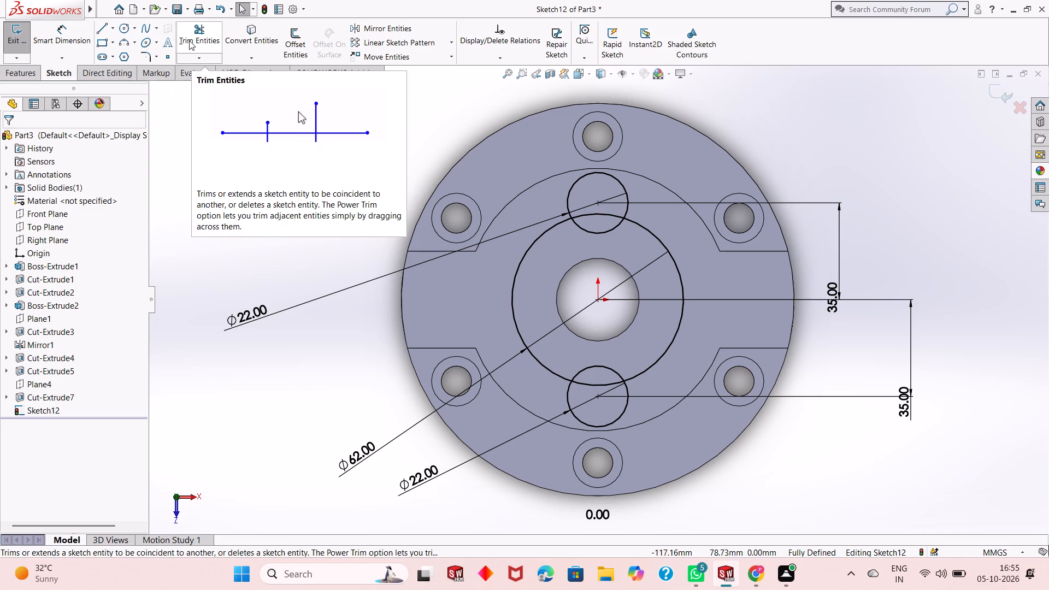
Sketch a concentric circle inside each 22 mm circle, about 14 mm diameter in the upper one and about 12 mm in the lower.
left_click(125, 27)
left_click(597, 203)
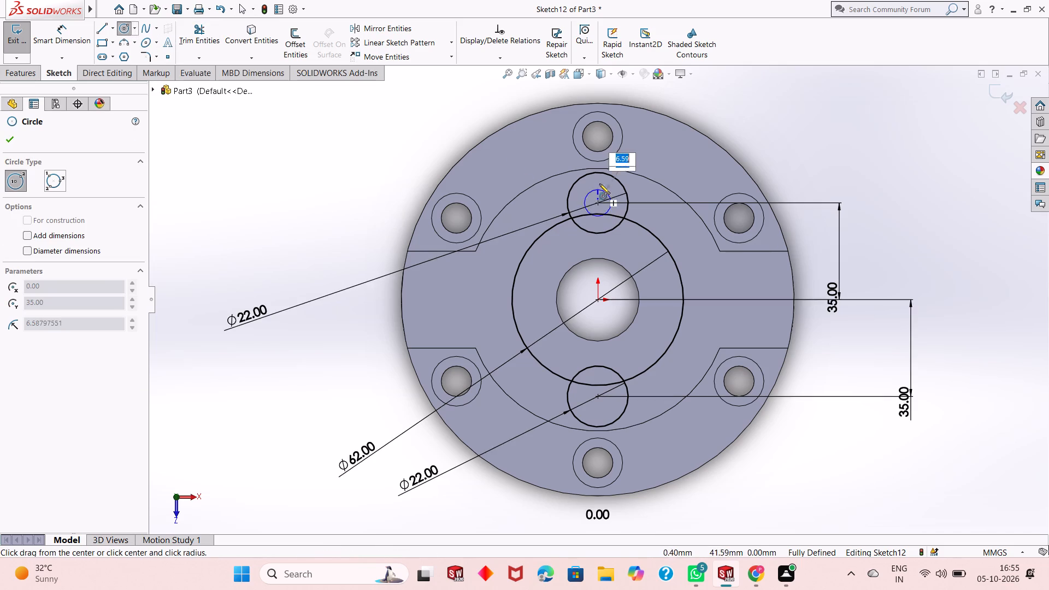
left_click(599, 183)
left_click(599, 398)
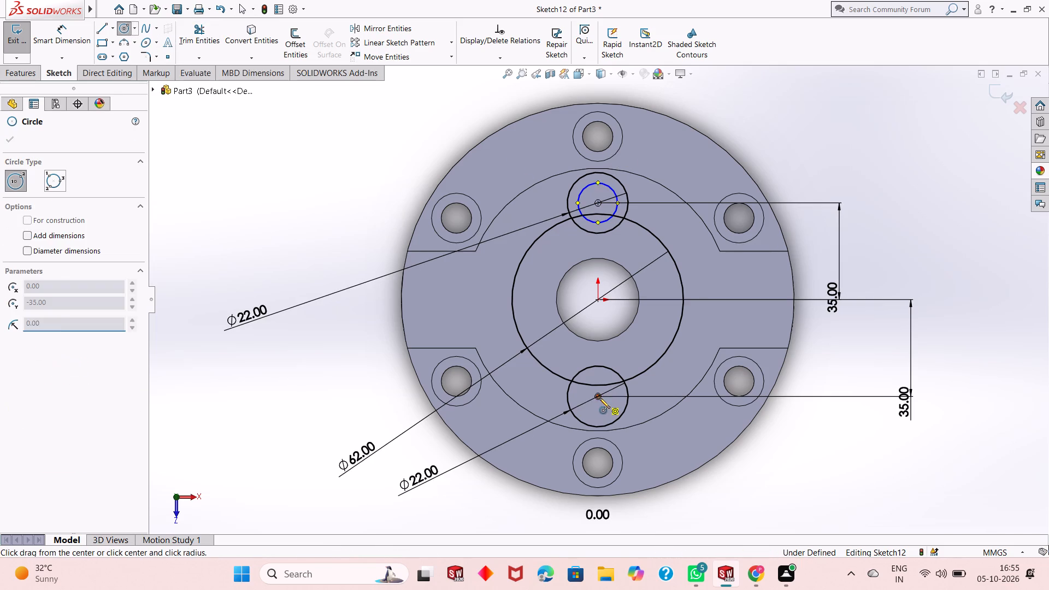
left_click(604, 412)
right_click(250, 226)
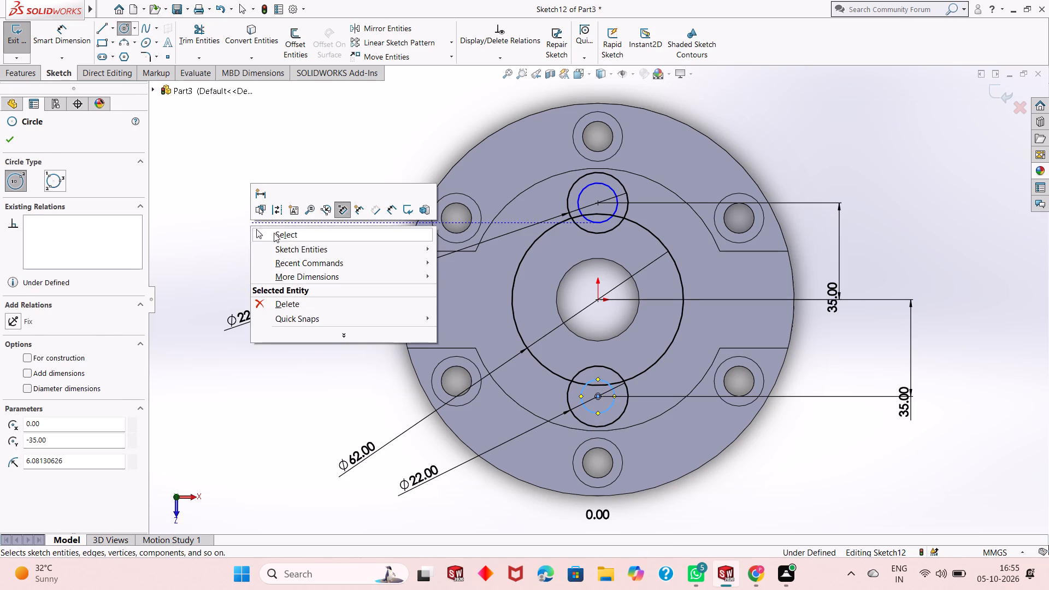
left_click(276, 233)
Dimension the diameters of both inner concentric circles to 10 mm.
left_click(90, 43)
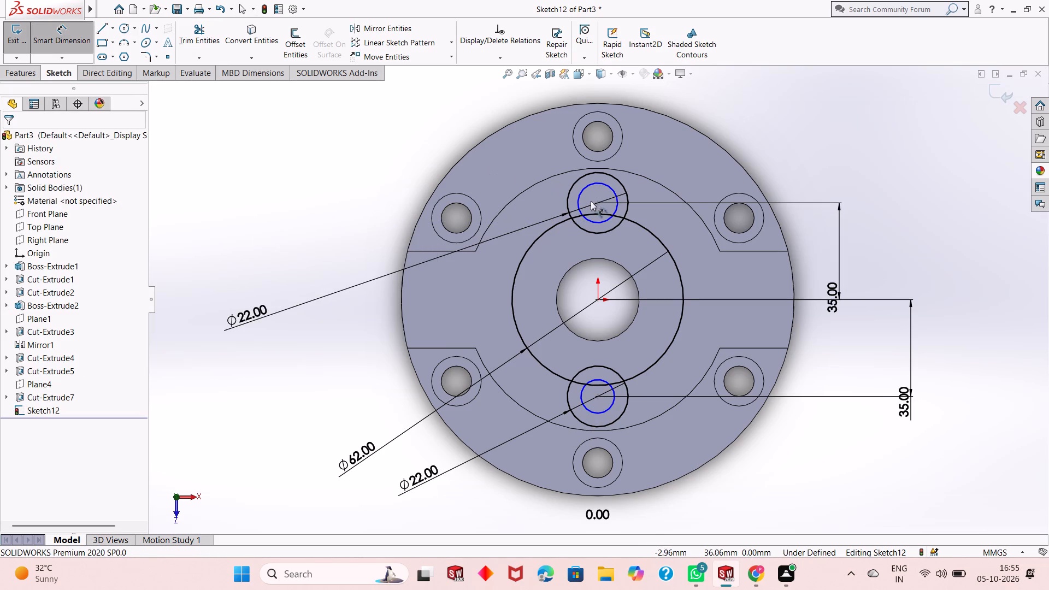
left_click(591, 223)
left_click(369, 321)
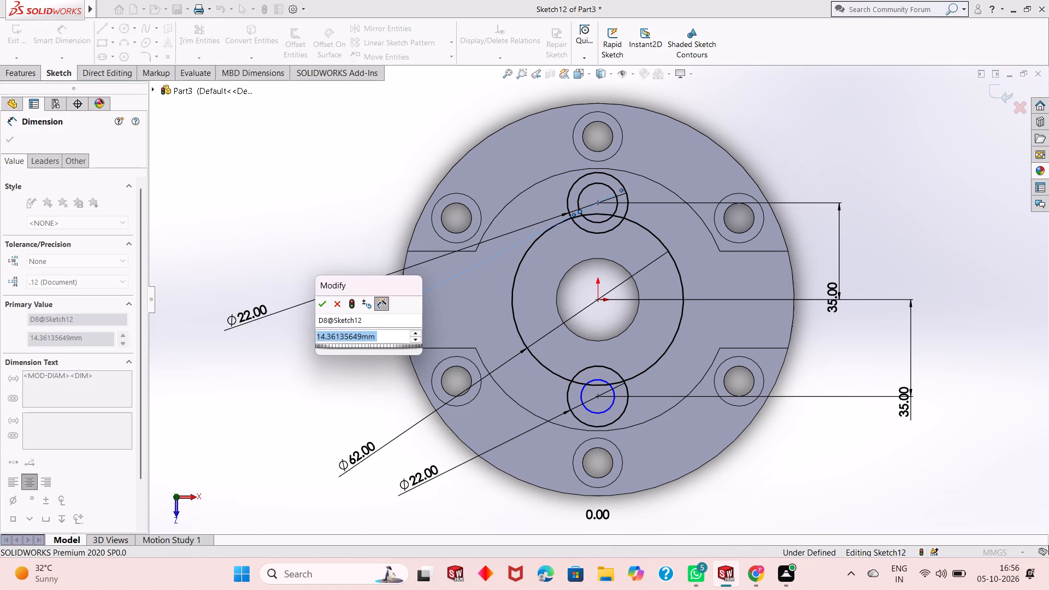
type("10")
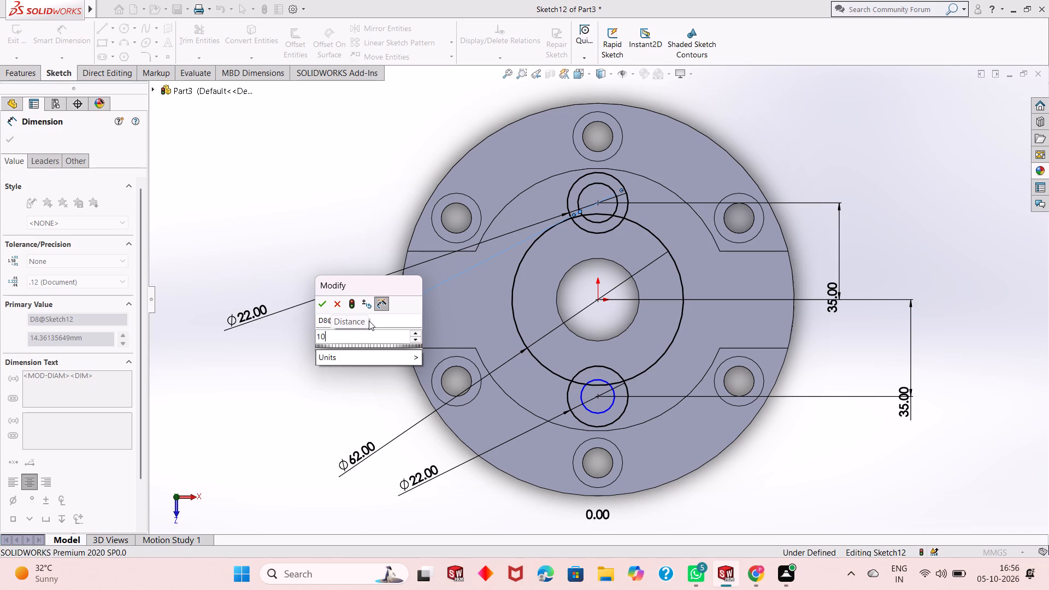
key("Return")
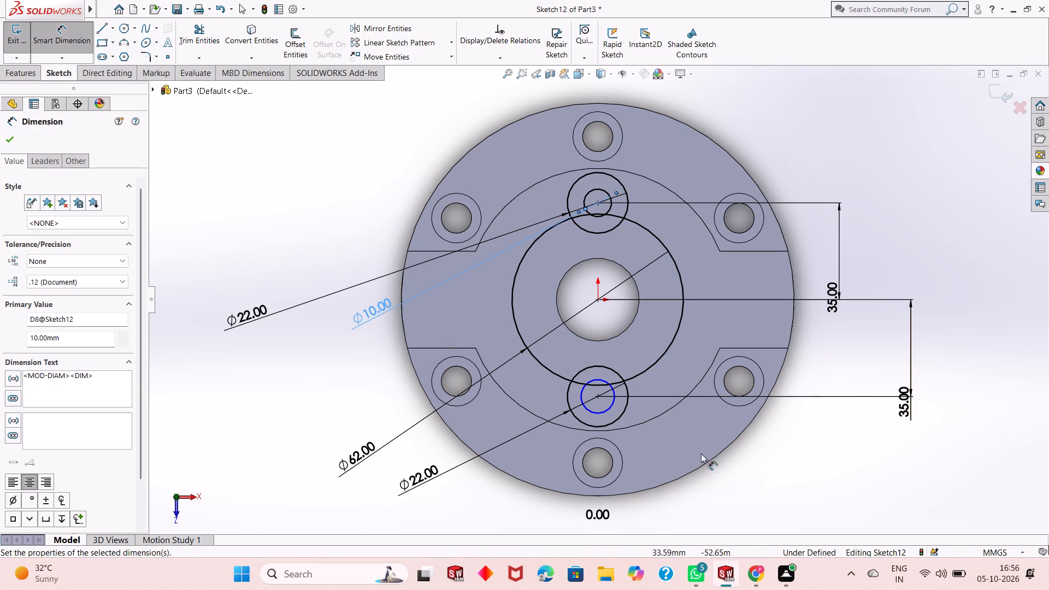
left_click(594, 414)
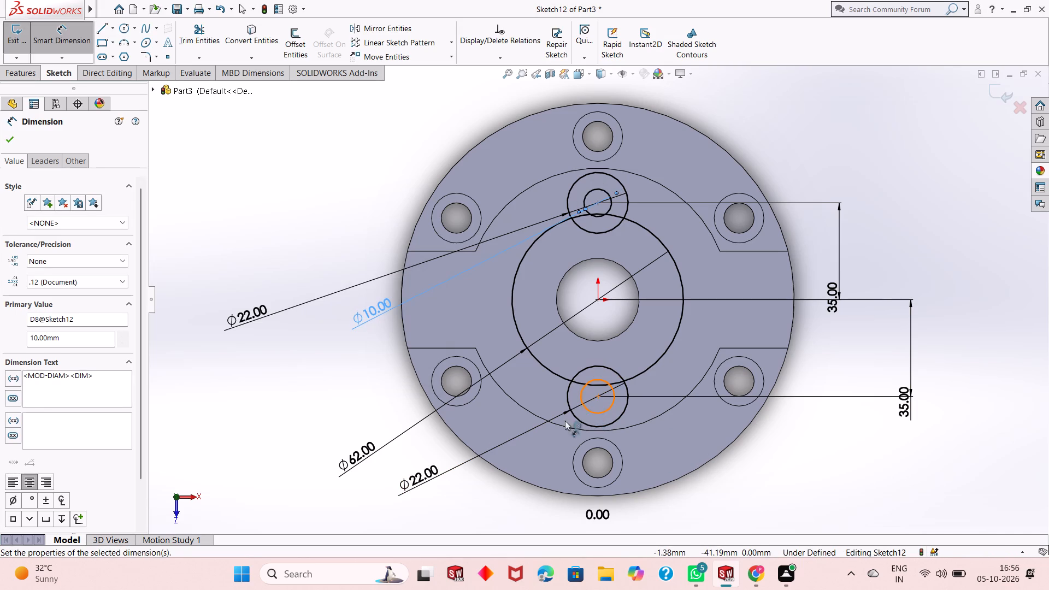
left_click(246, 480)
type("10")
key("Return")
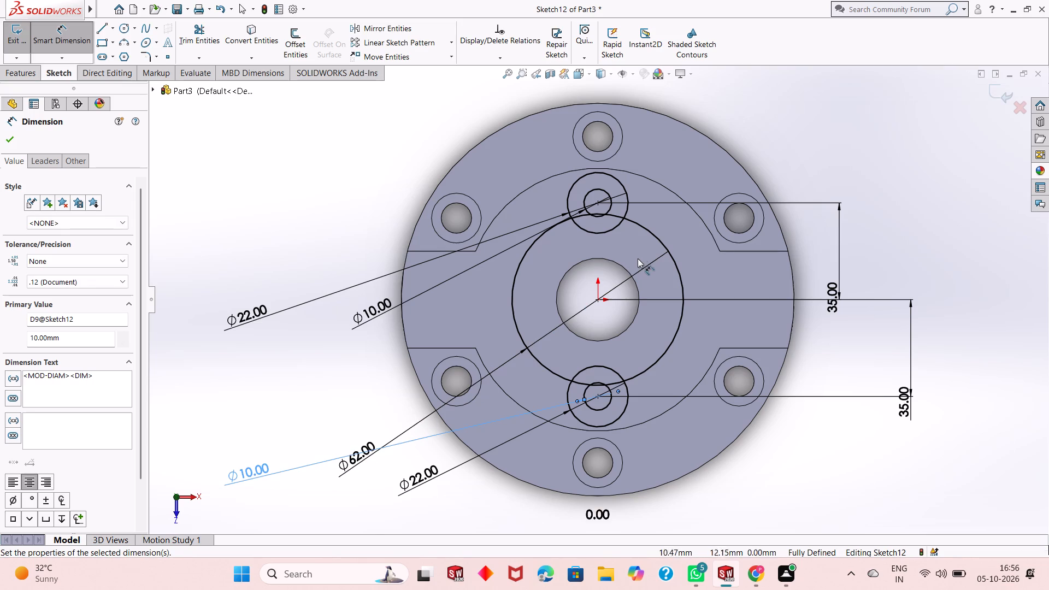
scroll(641, 253, "down", 1)
scroll(610, 291, "up", 1)
right_click(319, 223)
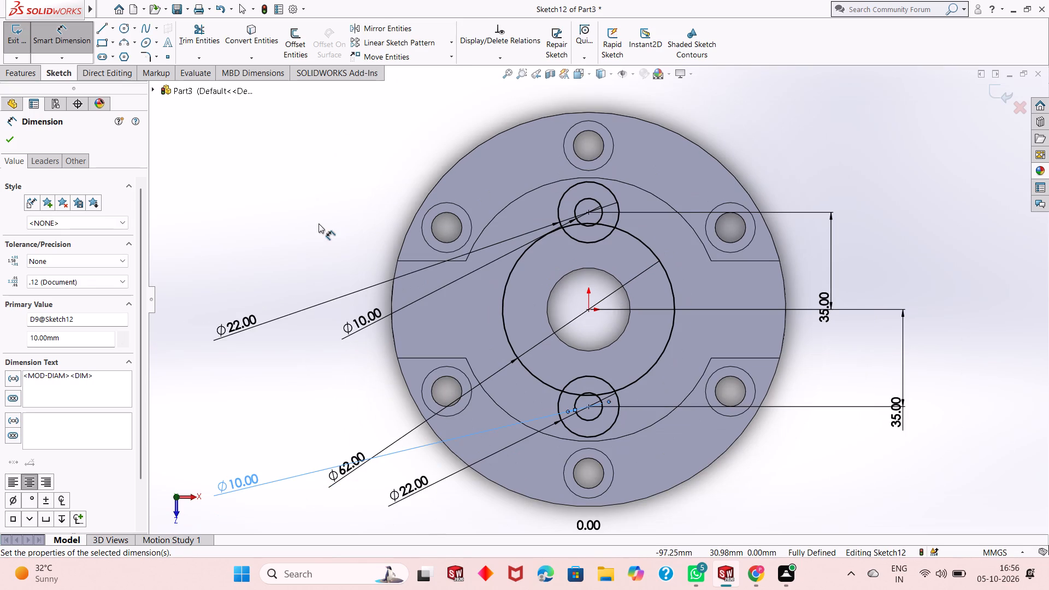
left_click(347, 265)
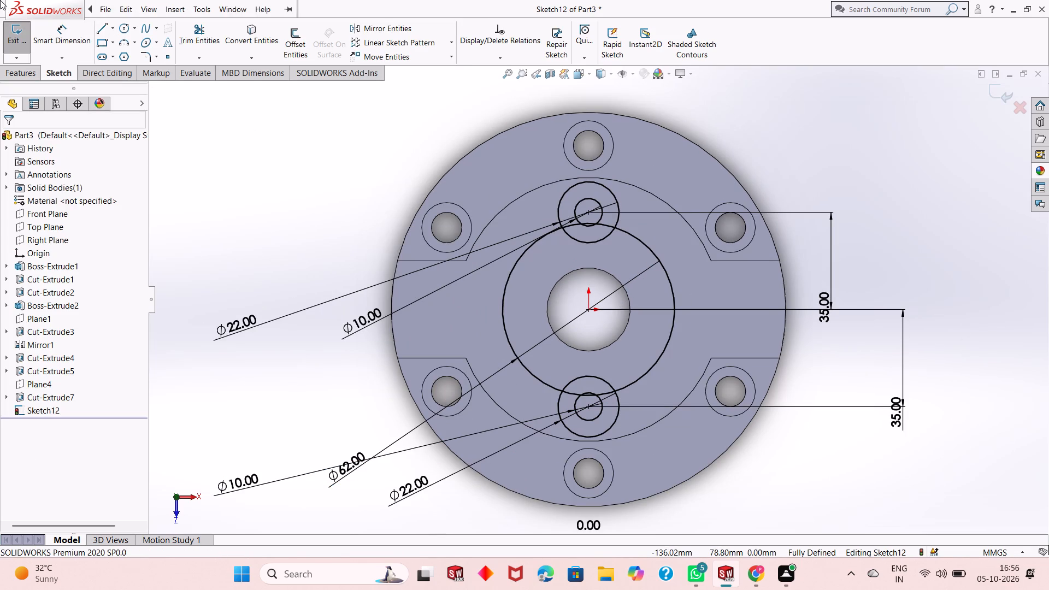
Sketch a line about 29 mm long tangent to the left sides of the upper 22 mm circle and the 62 mm circle.
left_click(101, 31)
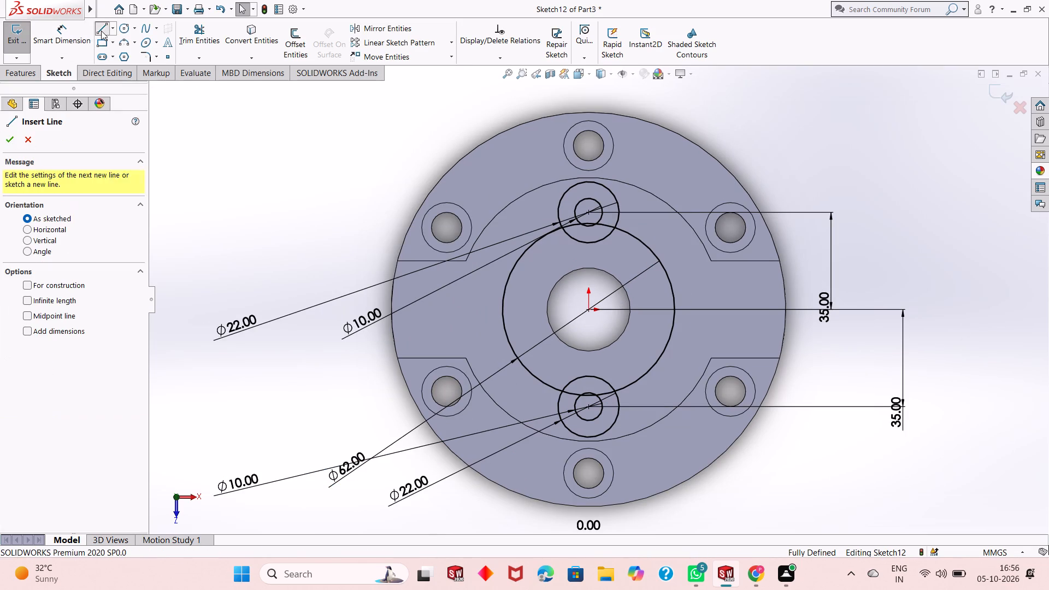
left_click(559, 200)
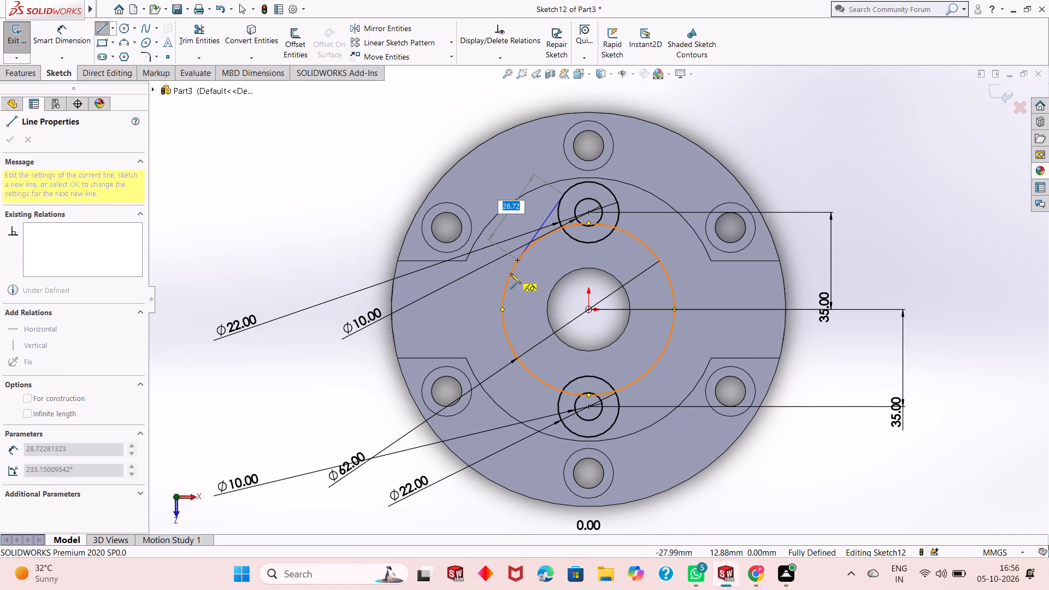
left_click(518, 261)
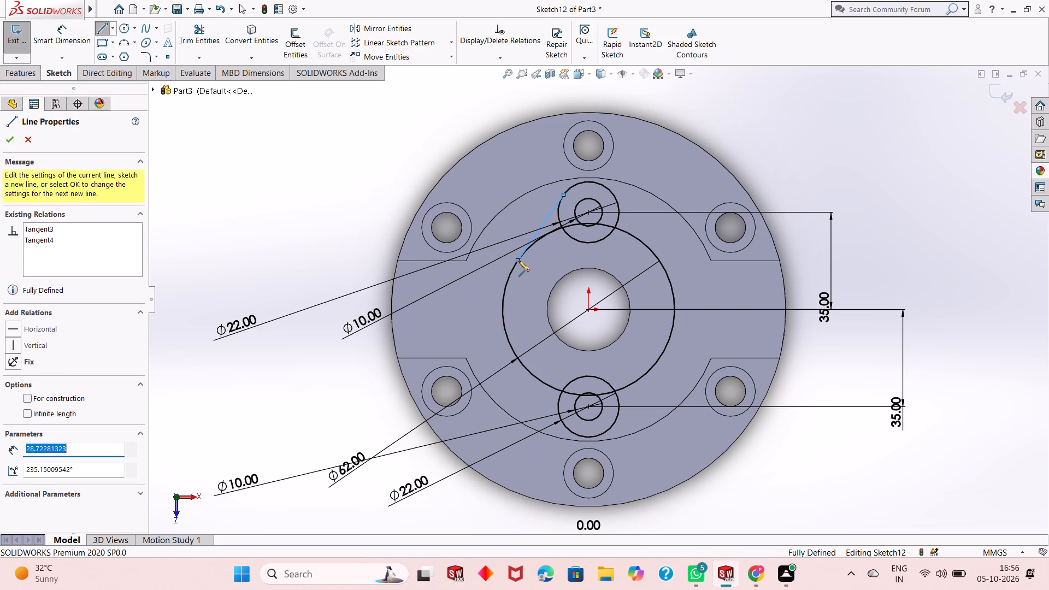
key("Escape")
key("Escape")
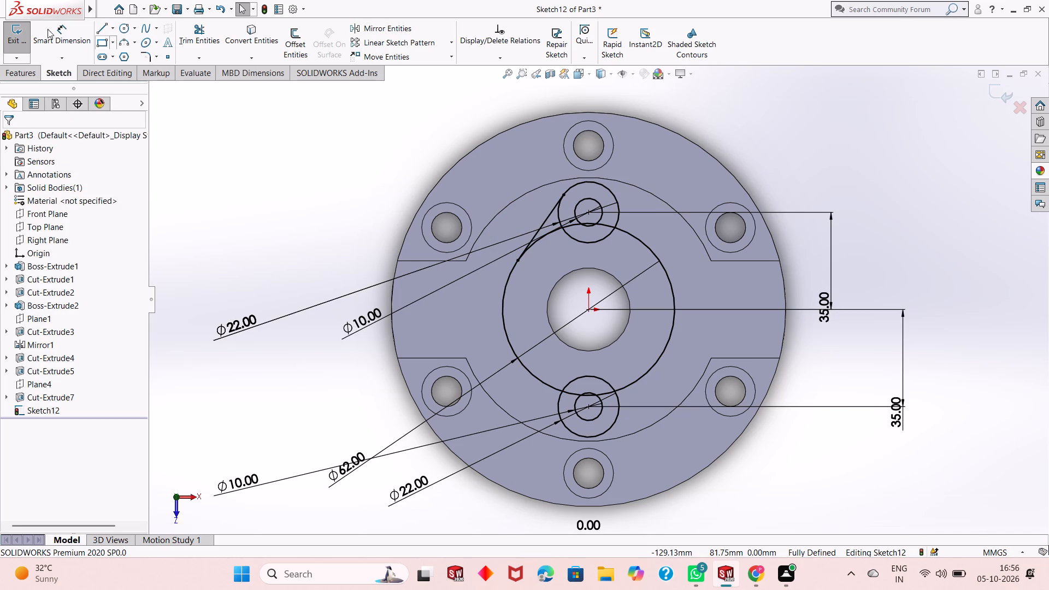
Sketch a line about 25 mm long joining the right sides of the upper 22 mm circle and the 62 mm circle.
left_click(104, 23)
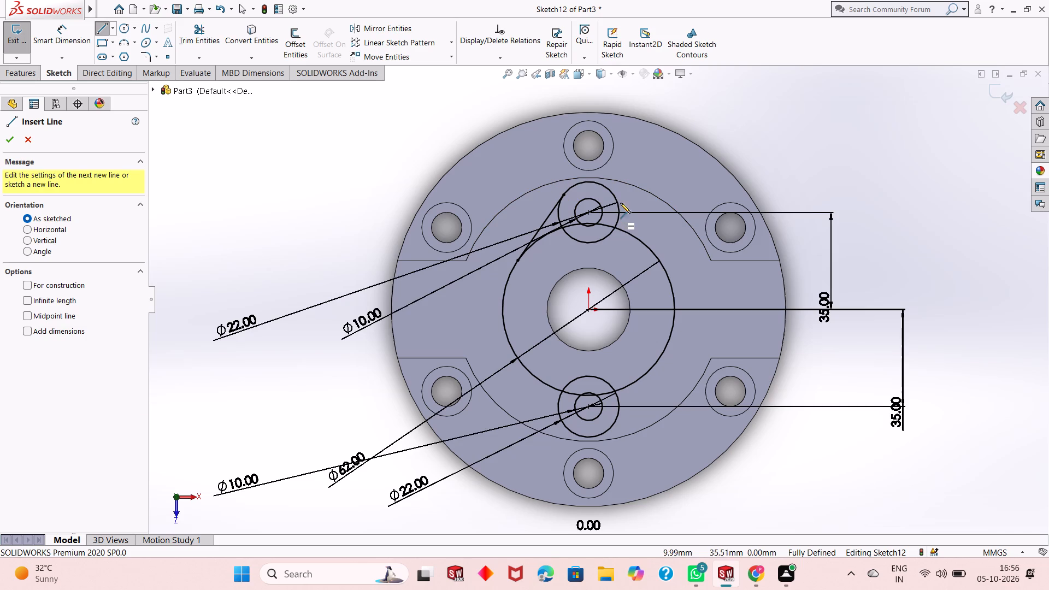
left_click(613, 196)
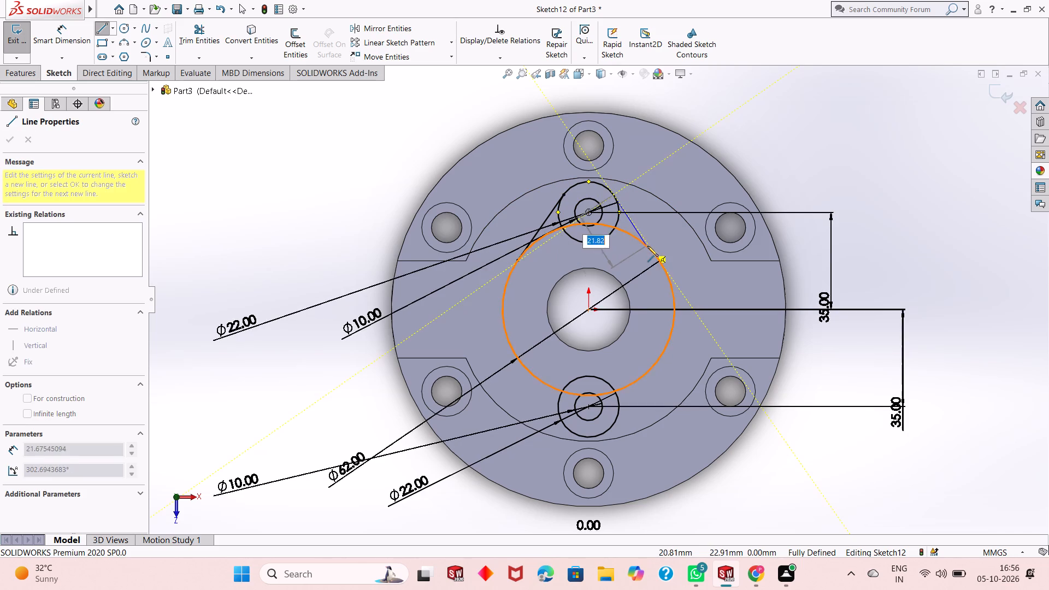
left_click(652, 251)
key("Escape")
key("Escape")
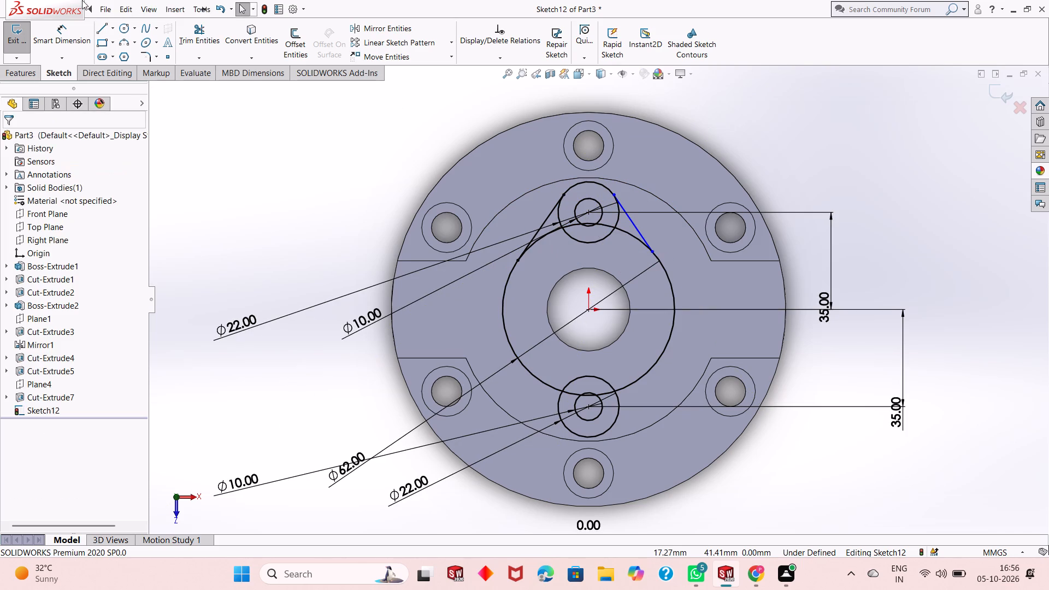
key("Escape")
Sketch a line tangent to the left sides of the lower 22 mm circle and the 62 mm circle.
left_click(107, 32)
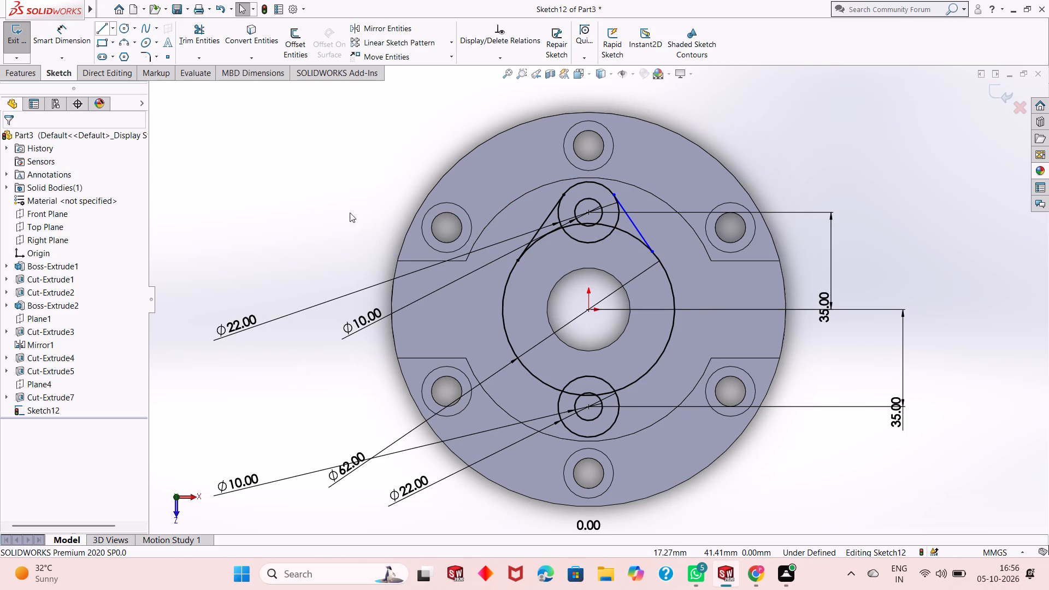
left_click(561, 418)
left_click(520, 364)
key("Escape")
key("Escape")
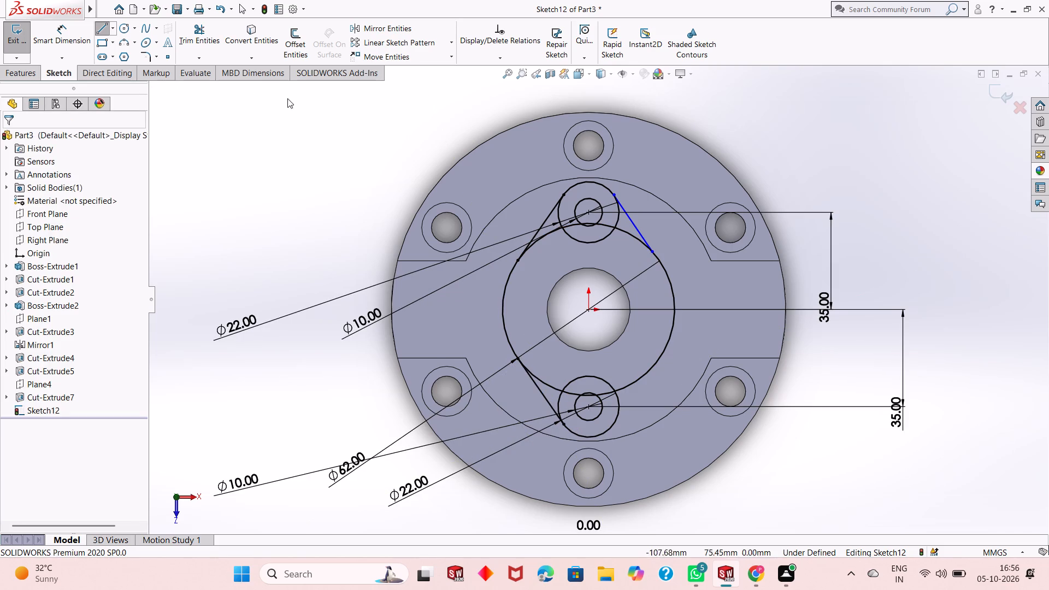
key("Escape")
Sketch a line about 25 mm long joining the right sides of the lower 22 mm circle and the 62 mm circle.
left_click(100, 25)
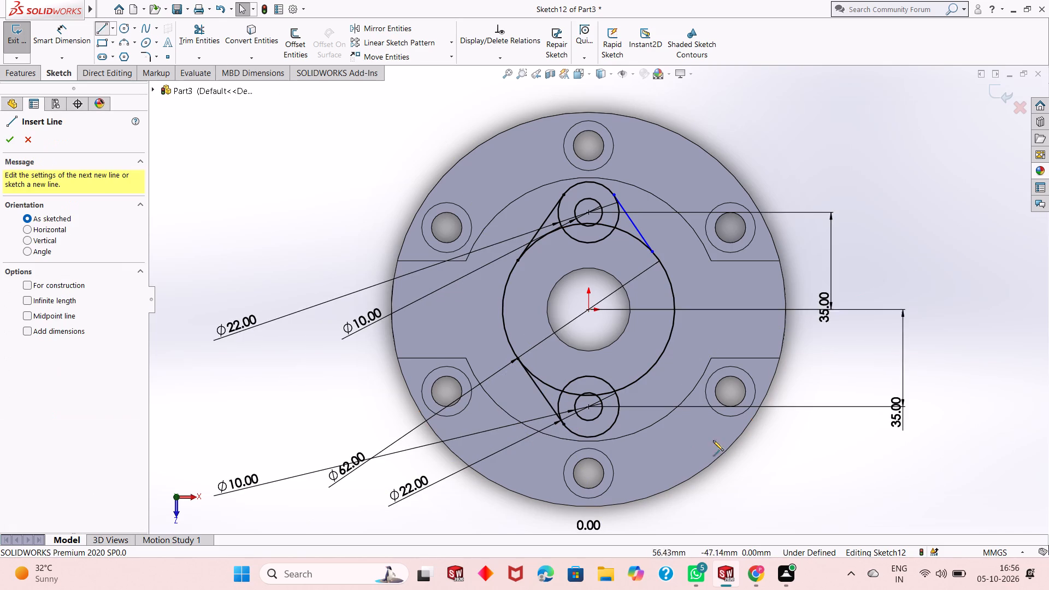
left_click(615, 423)
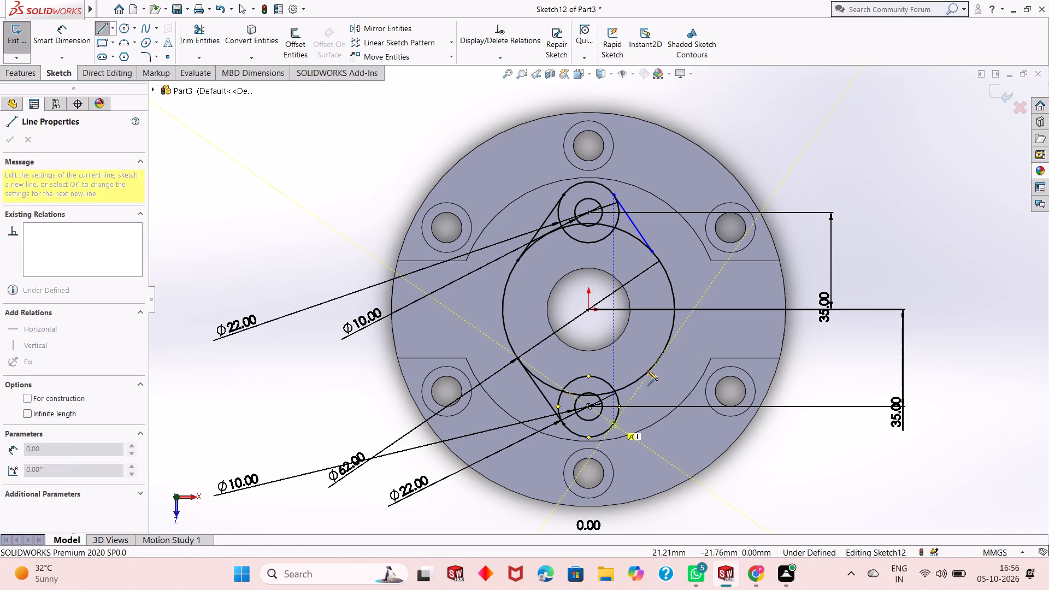
left_click(651, 369)
key("Escape")
key("Escape")
key("Escape")
key("Escape")
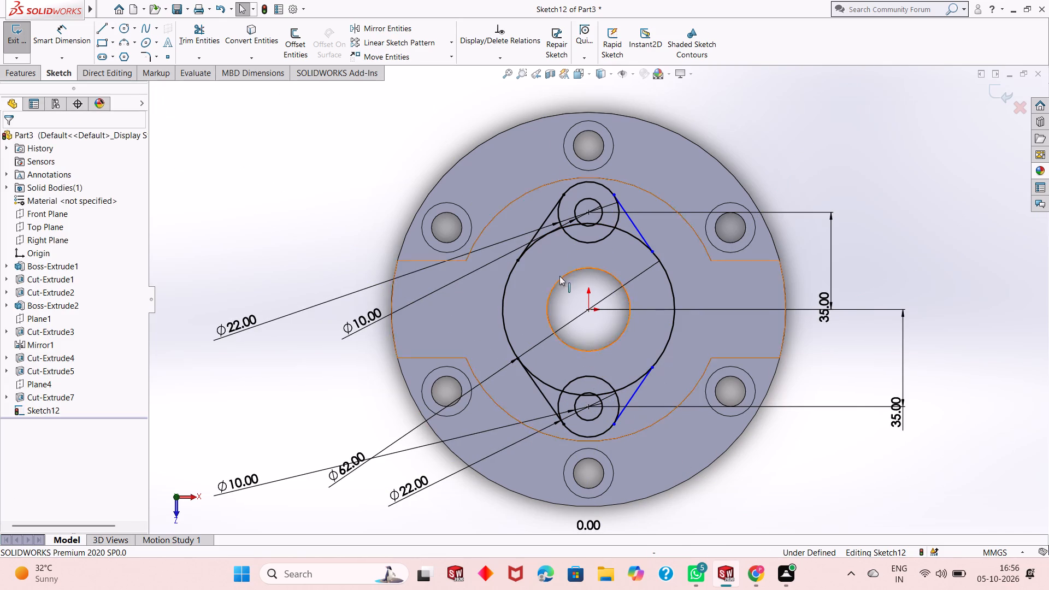
Add tangent relations from the upper-right connecting line to the 62 mm circle and to the upper 22 mm circle.
left_click(629, 220)
left_click(624, 235, "ctrl")
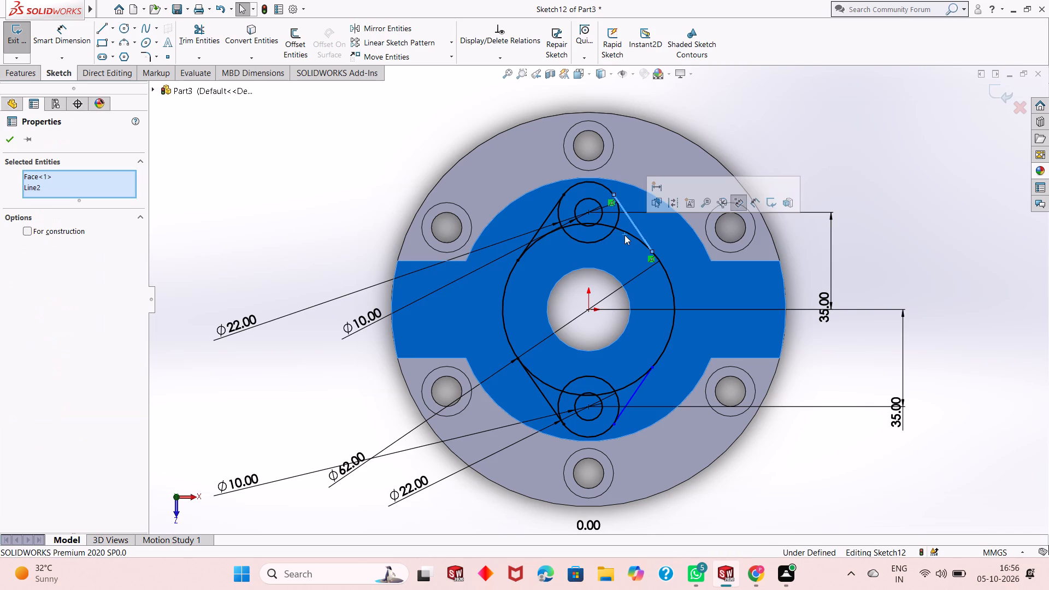
key("Escape")
key("Escape")
key("Escape")
left_click(638, 232)
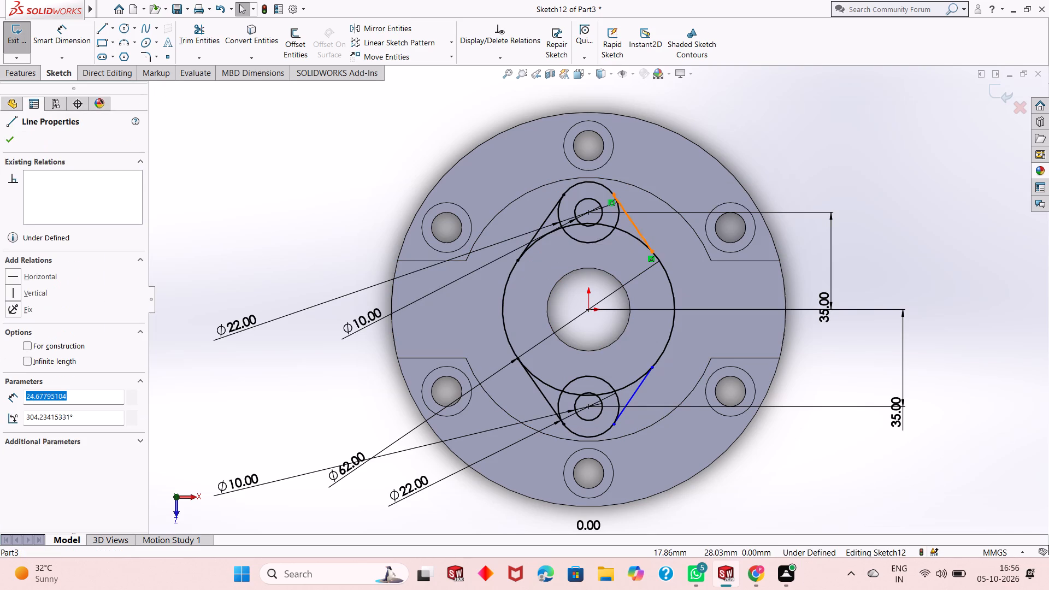
left_click(636, 239, "ctrl")
left_click(18, 337)
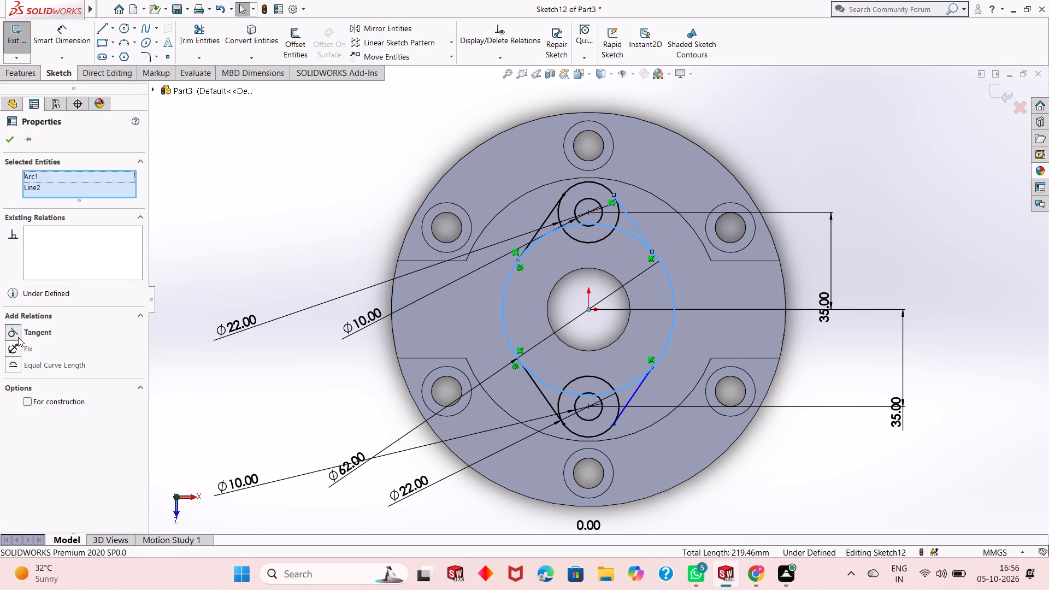
left_click(8, 137)
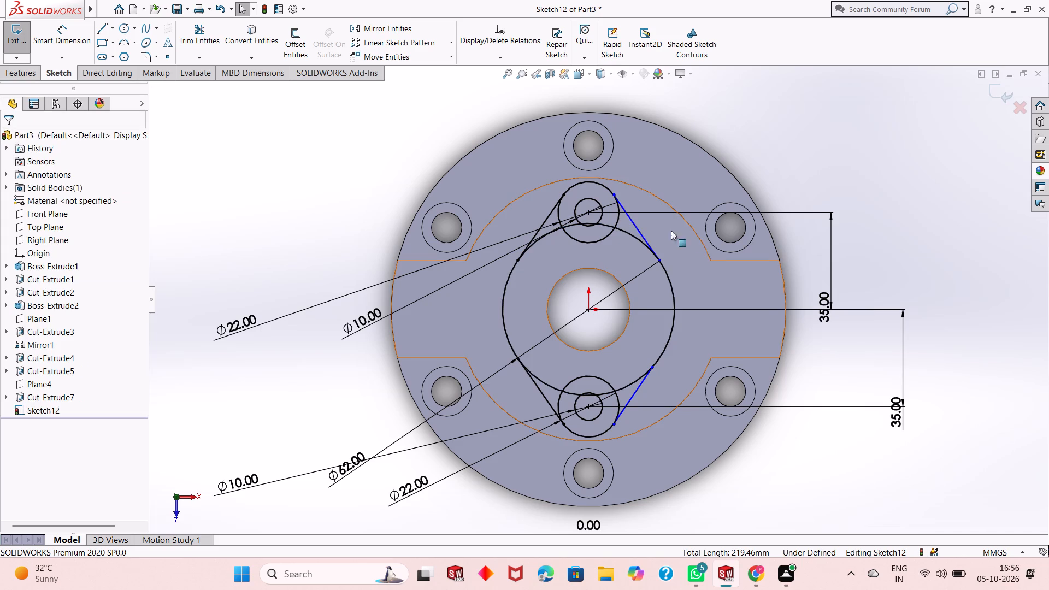
left_click(641, 236)
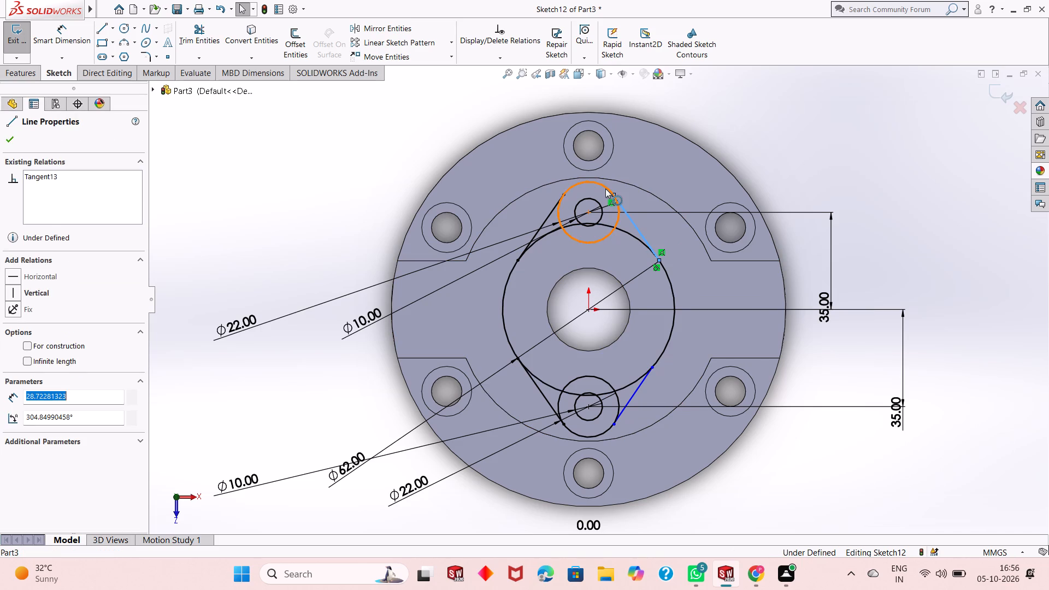
left_click(605, 188, "ctrl")
left_click(15, 328)
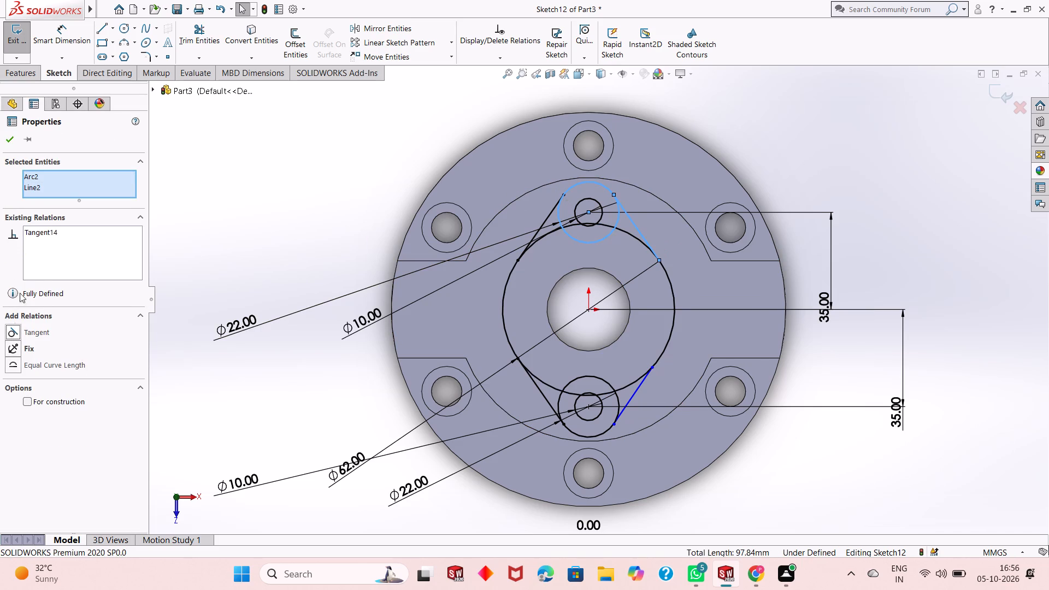
left_click(10, 136)
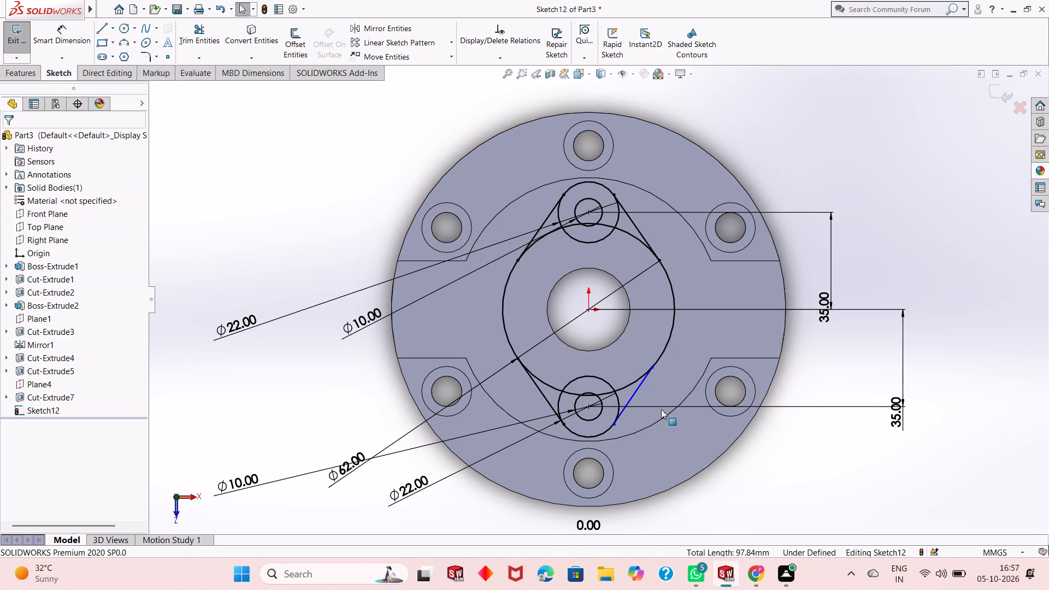
Add tangent relations from the lower-right connecting line to the 62 mm circle and to the lower 22 mm circle.
left_click(639, 391)
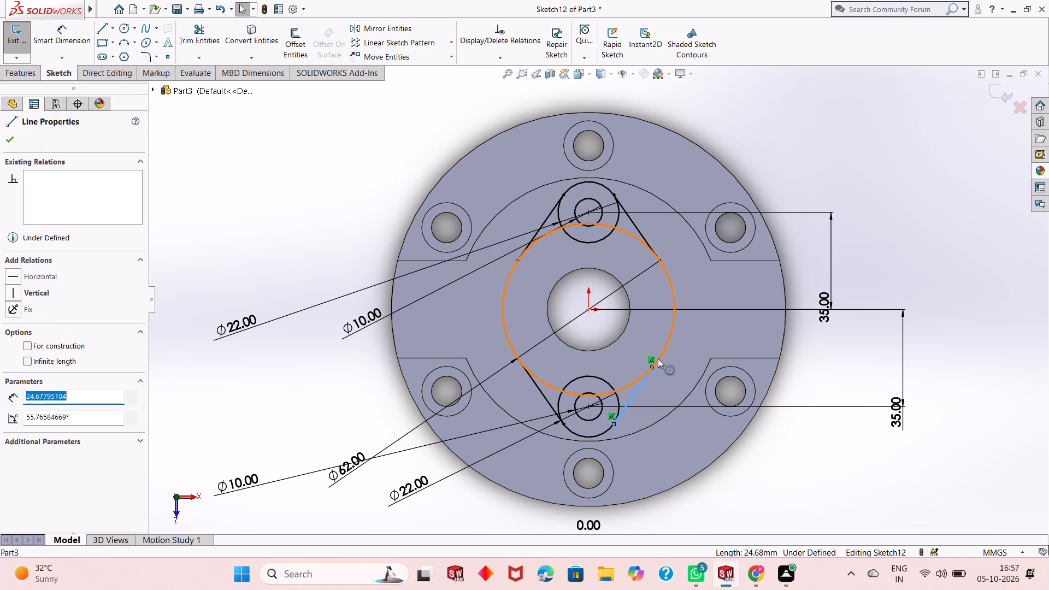
left_click(661, 355, "ctrl")
left_click(15, 335)
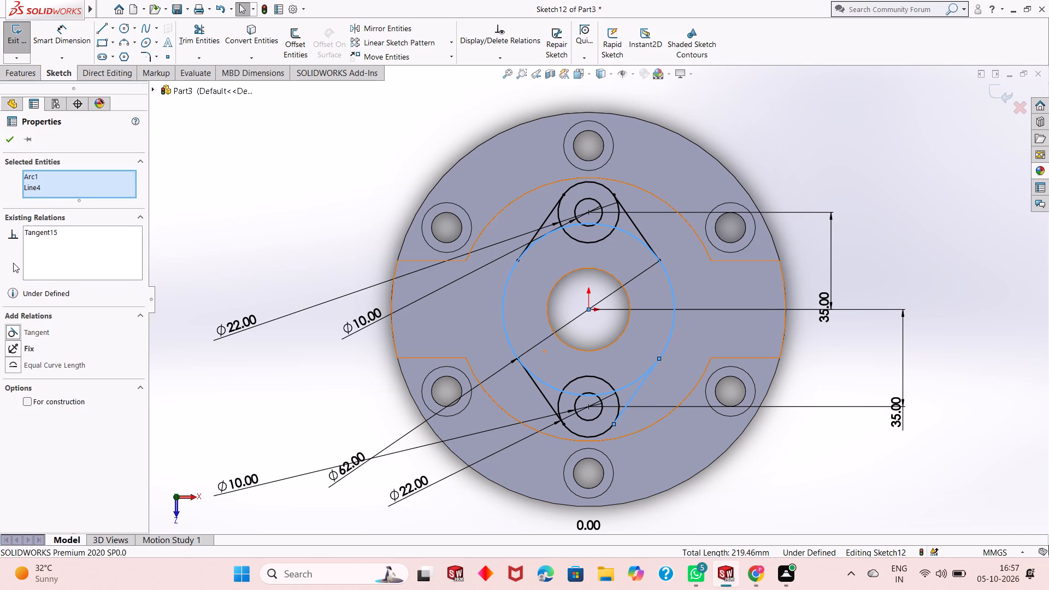
left_click(5, 135)
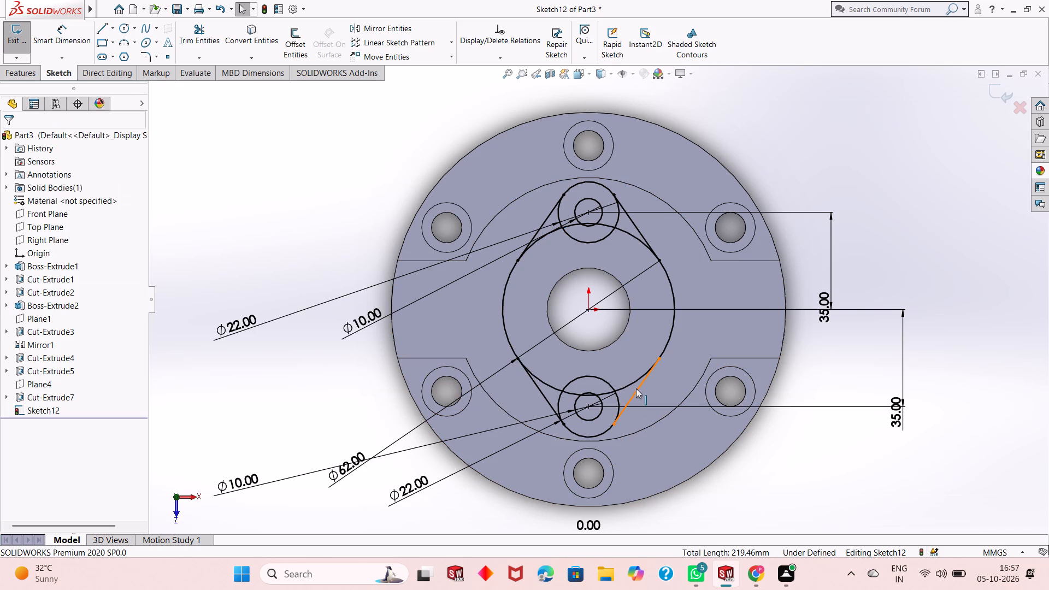
left_click(636, 388)
left_click(604, 436, "ctrl")
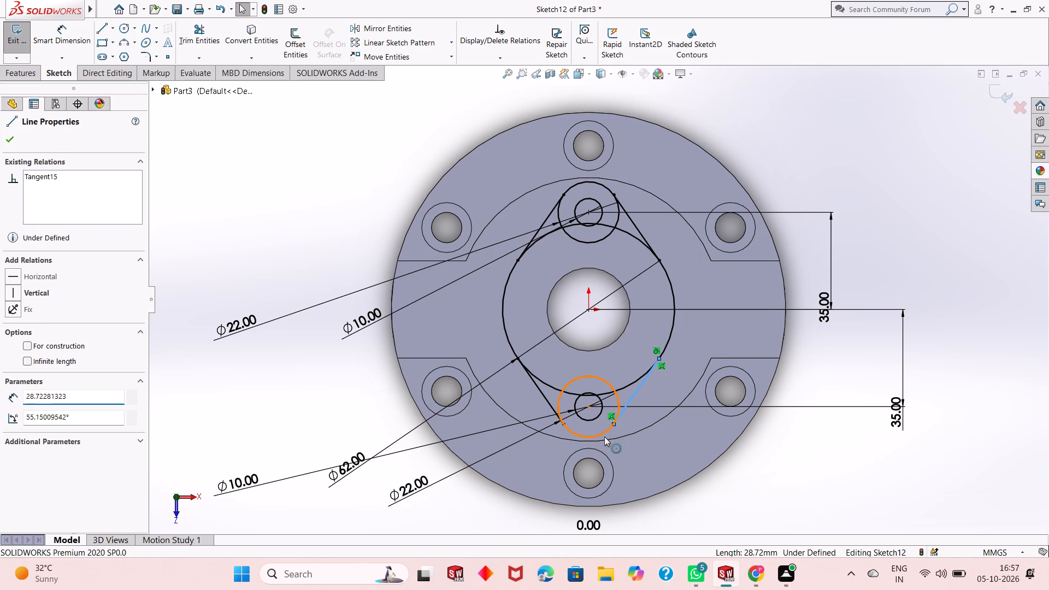
left_click(14, 333)
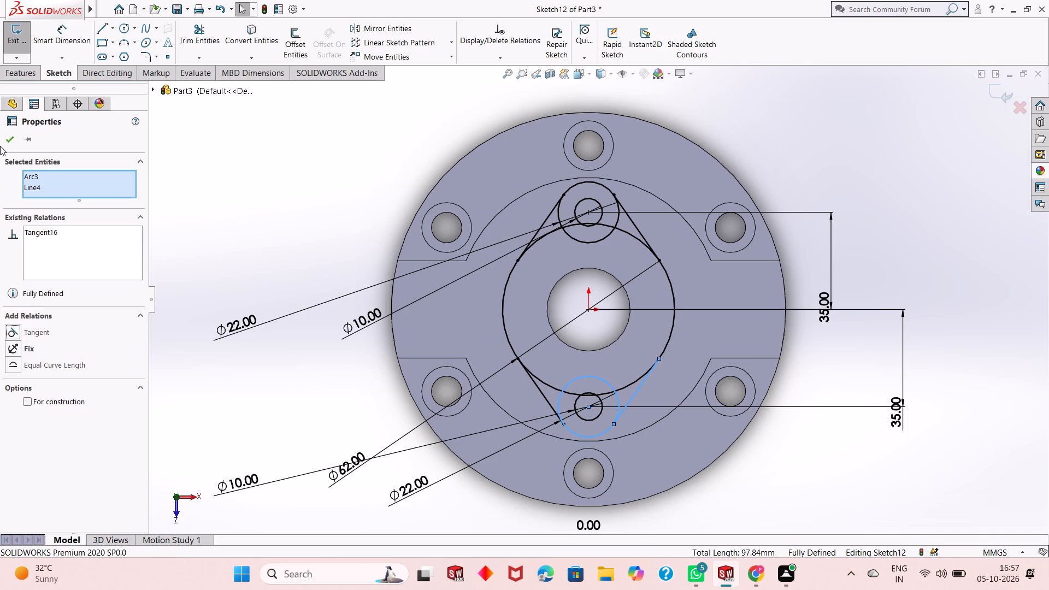
left_click(10, 141)
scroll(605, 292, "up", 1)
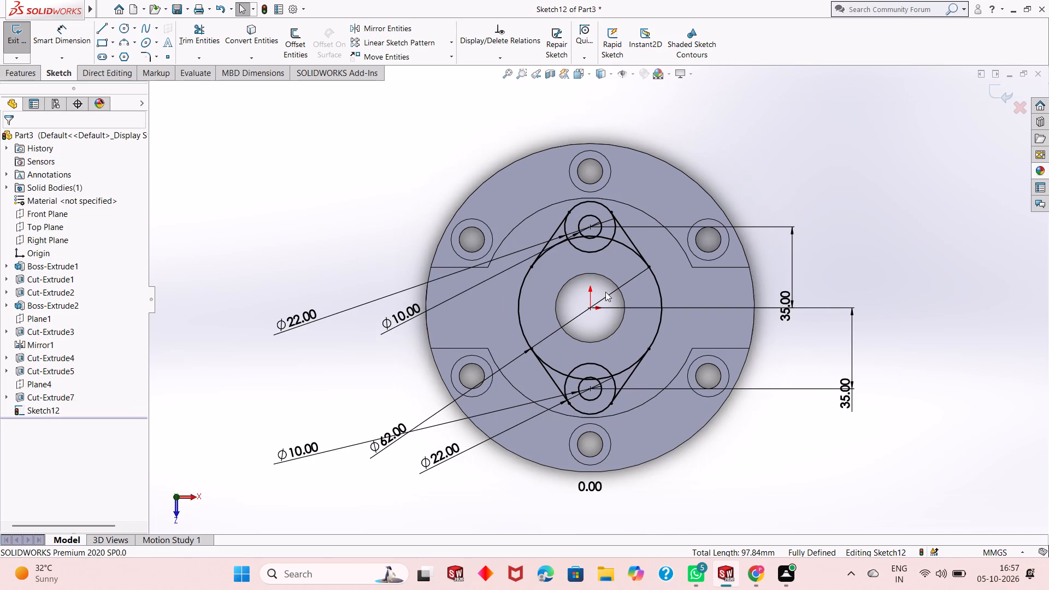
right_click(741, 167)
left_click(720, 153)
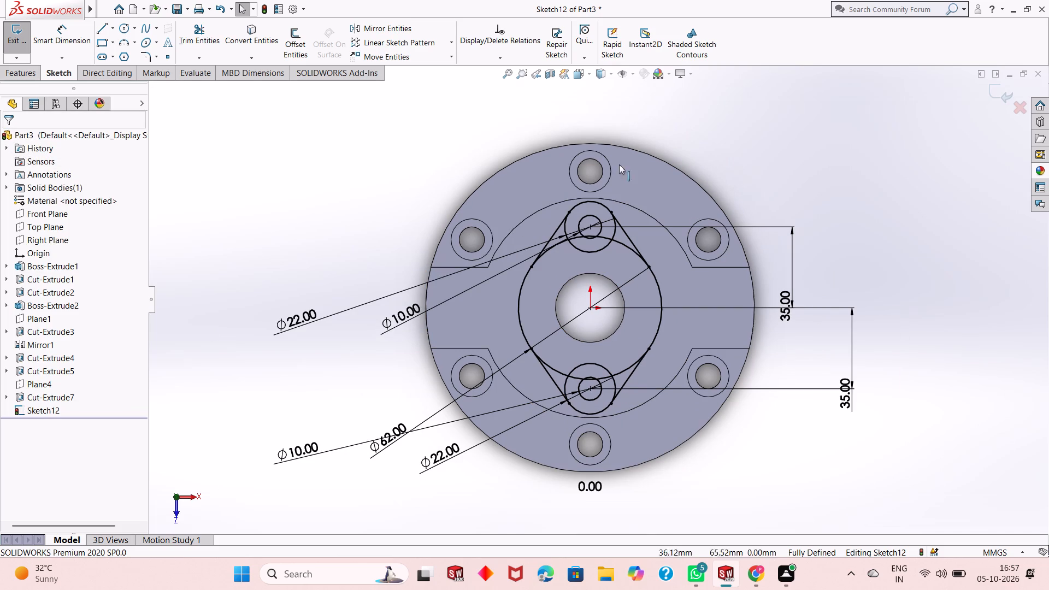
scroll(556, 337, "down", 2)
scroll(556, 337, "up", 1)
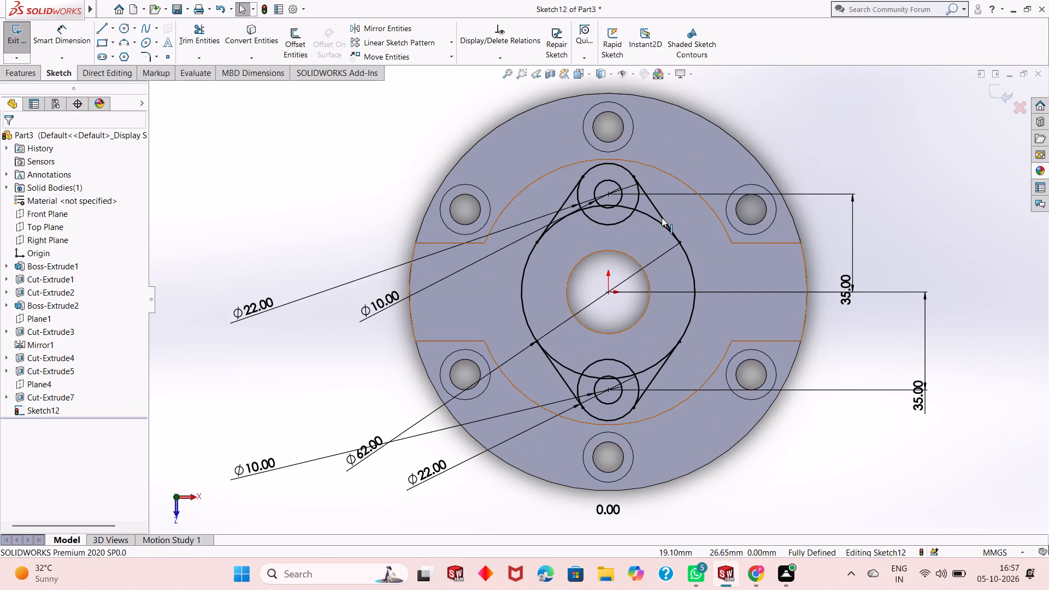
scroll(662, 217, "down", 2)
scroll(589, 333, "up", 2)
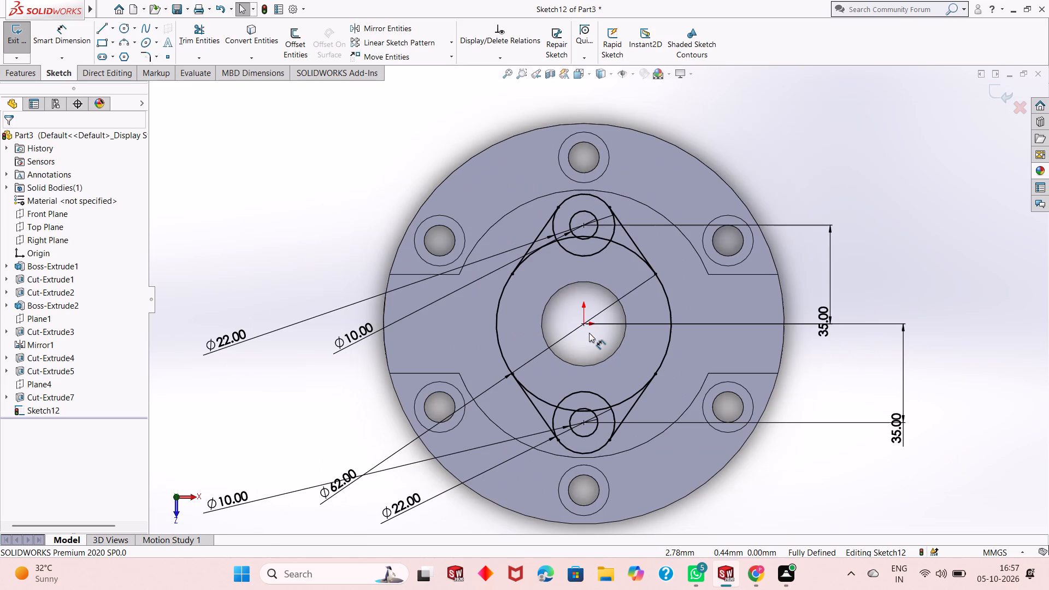
Trim the inner arcs of the upper 22 mm circle and the 62 mm circle's top arc between the upper tangent lines.
left_click(206, 40)
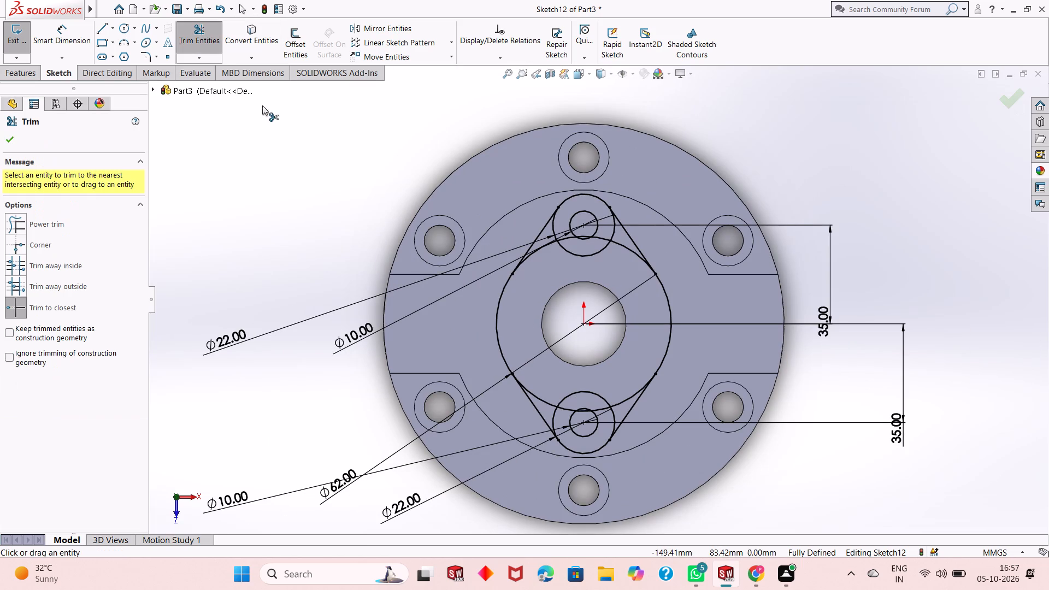
left_click(572, 256)
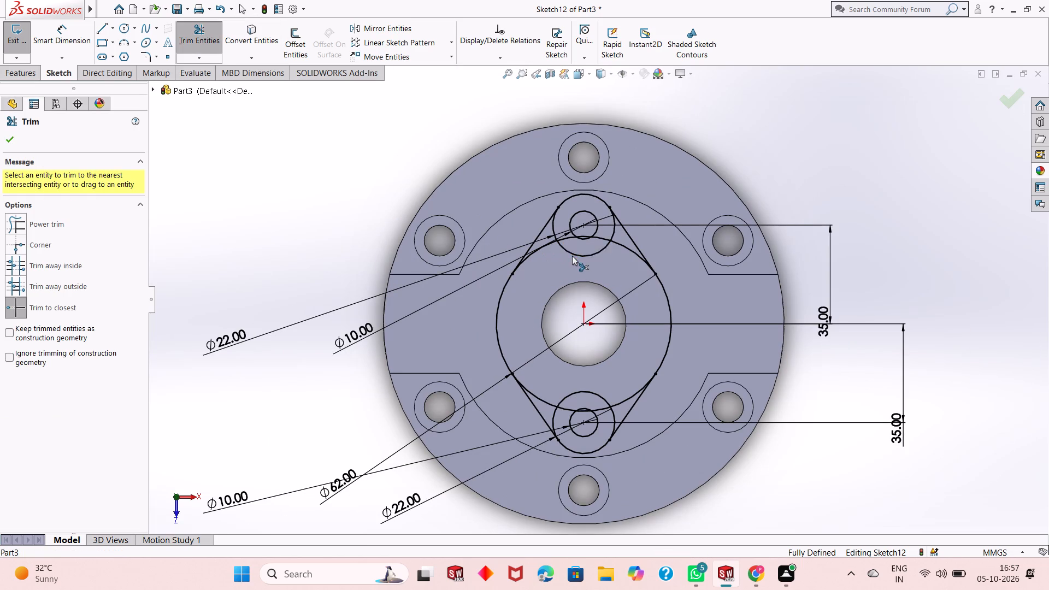
left_click(550, 243)
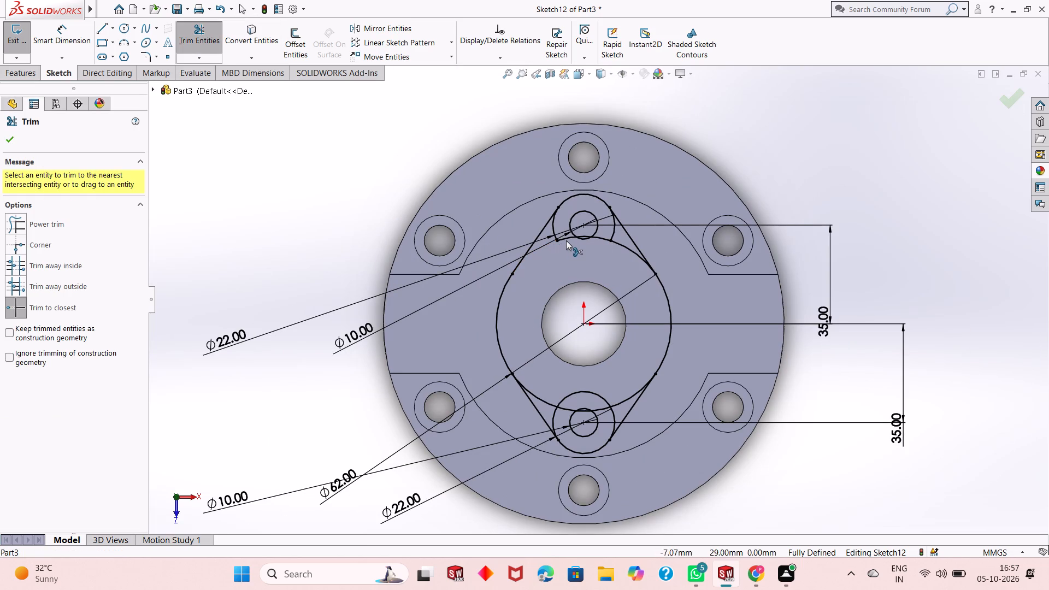
left_click(566, 240)
left_click(556, 237)
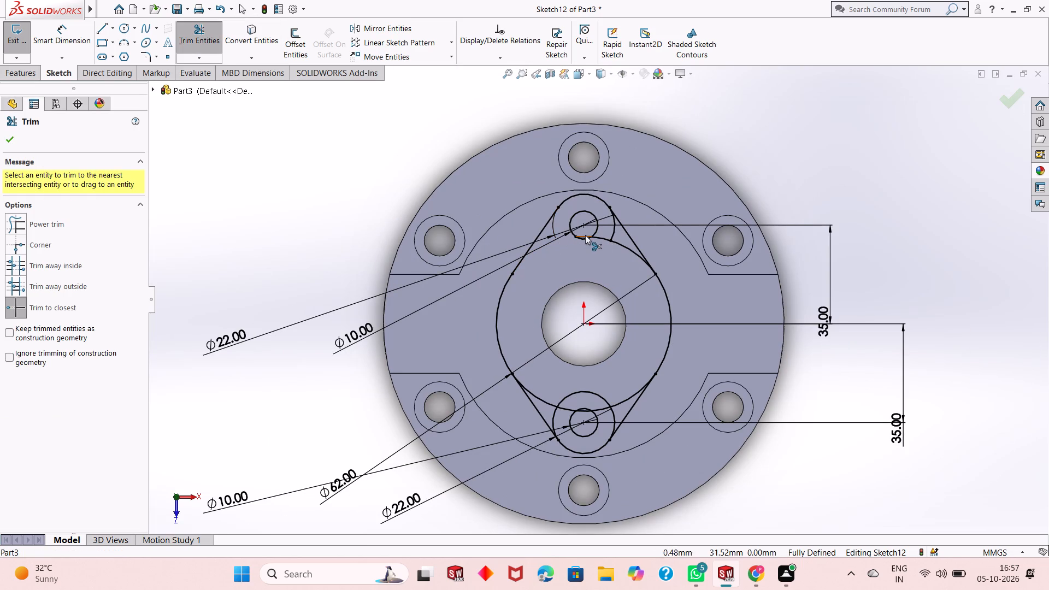
left_click(585, 235)
left_click(606, 237)
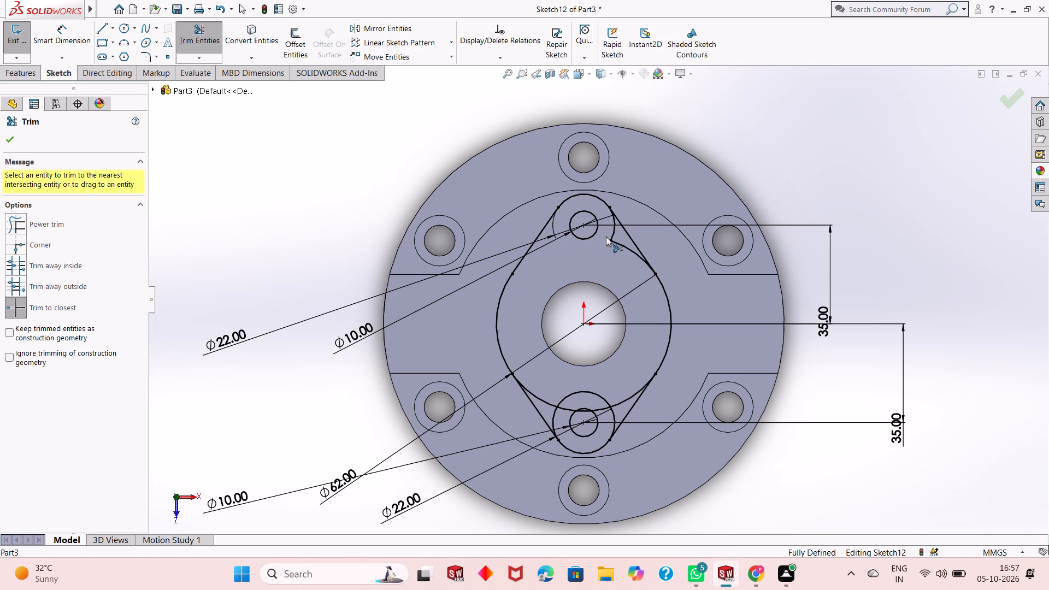
left_click(618, 244)
left_click(612, 235)
Trim the inner arcs of the lower 22 mm circle and the 62 mm circle's bottom arc between the lower tangent lines, keeping the 10 mm hole.
left_click(591, 393)
left_click(570, 410)
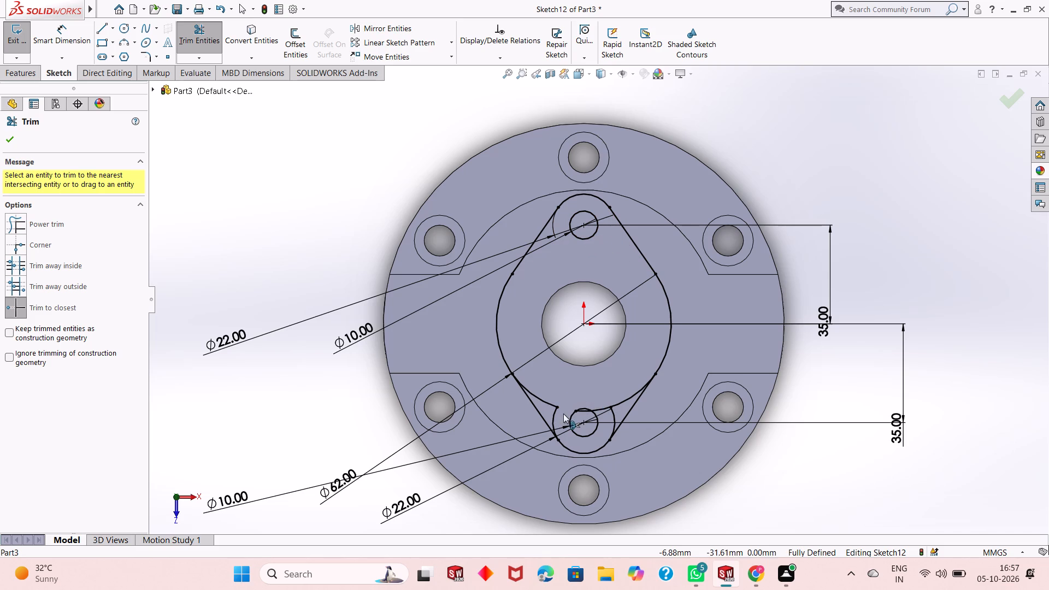
left_click(553, 418)
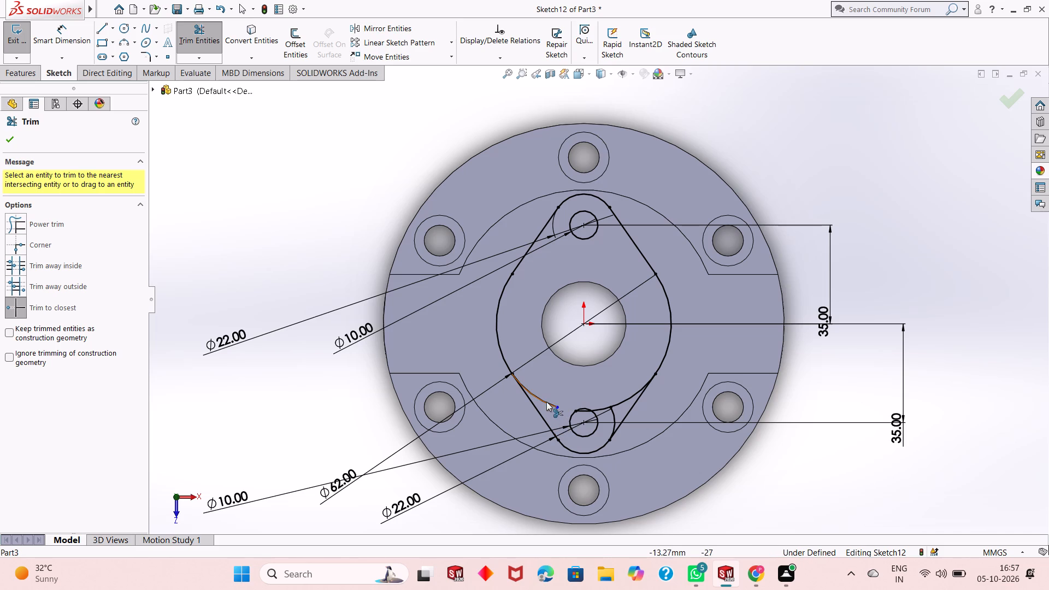
left_click(546, 402)
left_click(587, 412)
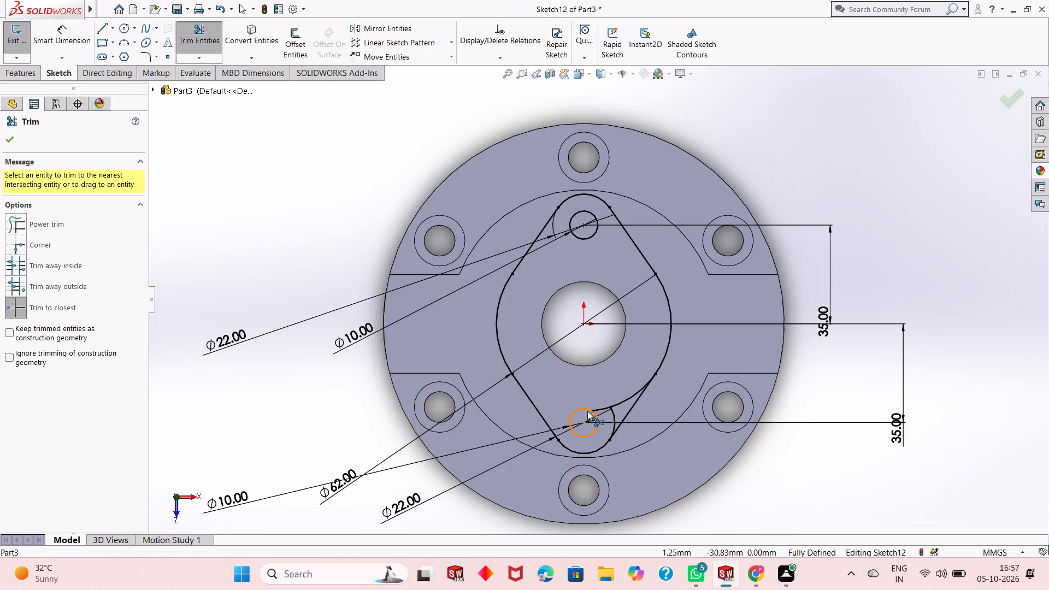
left_click(587, 411)
key("ctrl+z")
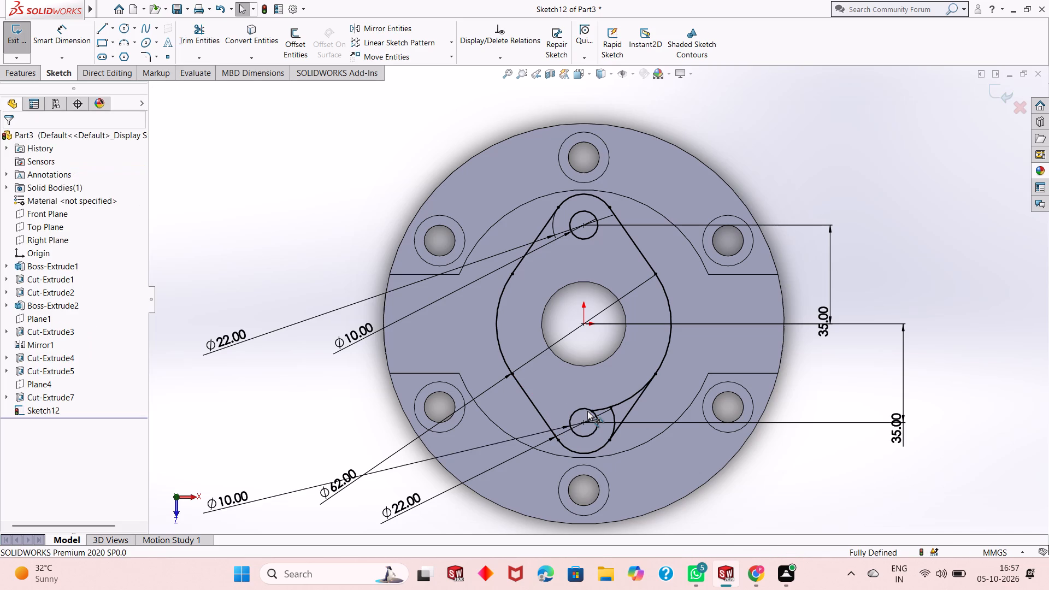
left_click(605, 409)
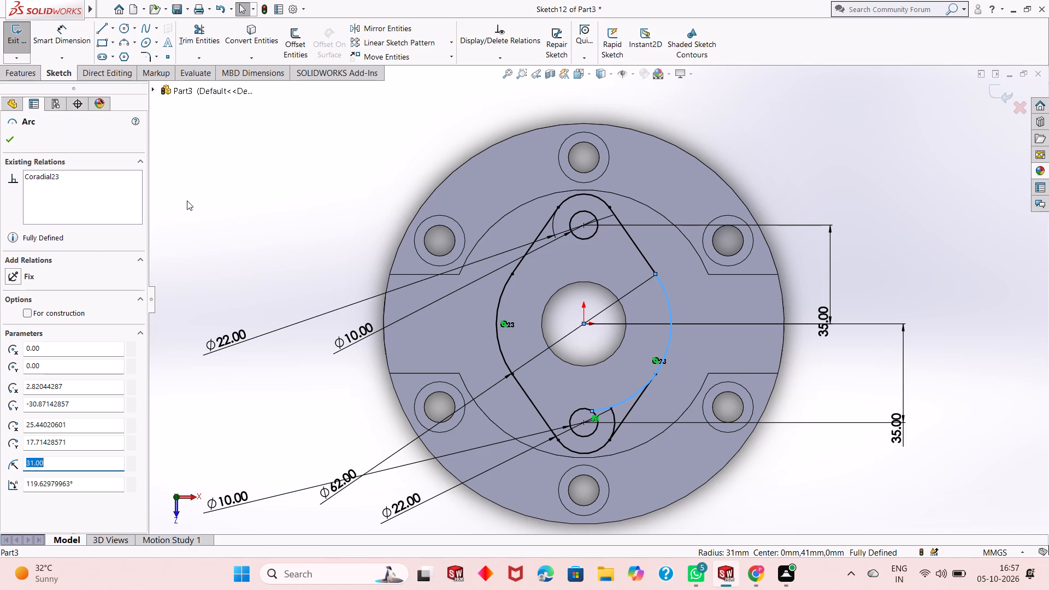
key("Escape")
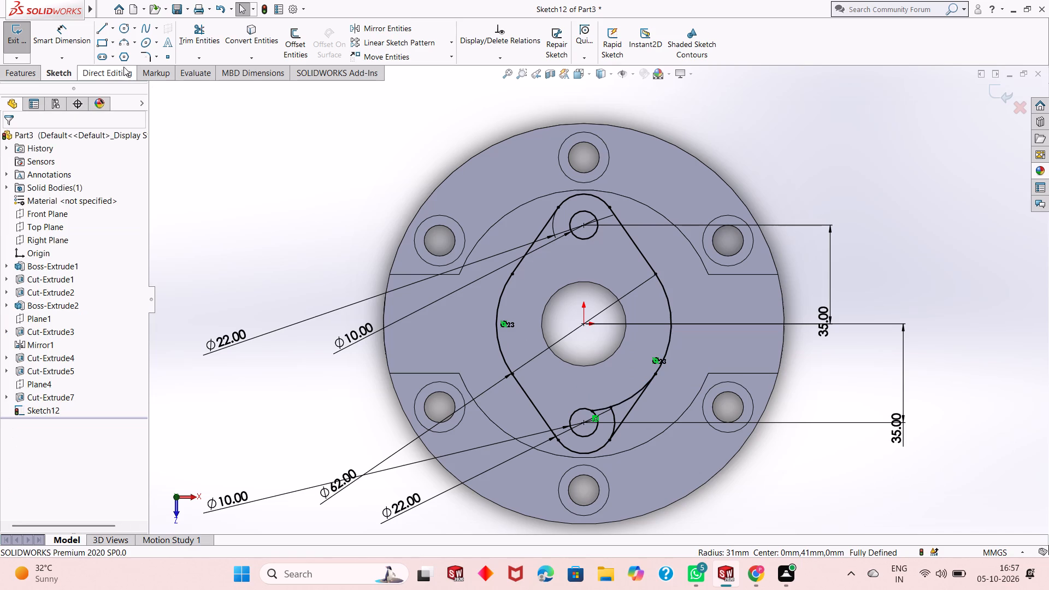
left_click(185, 31)
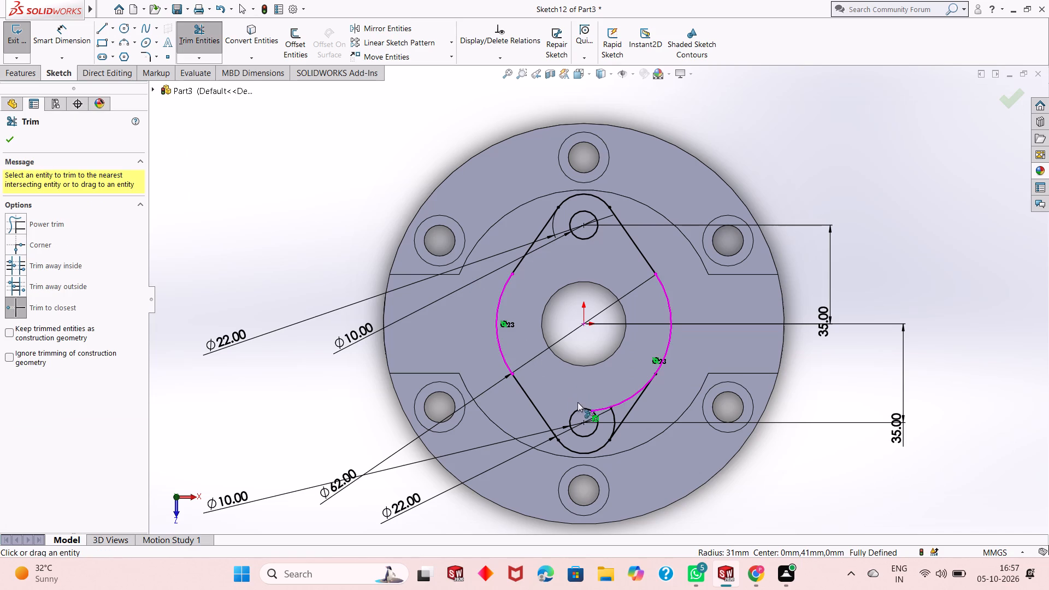
left_click(597, 409)
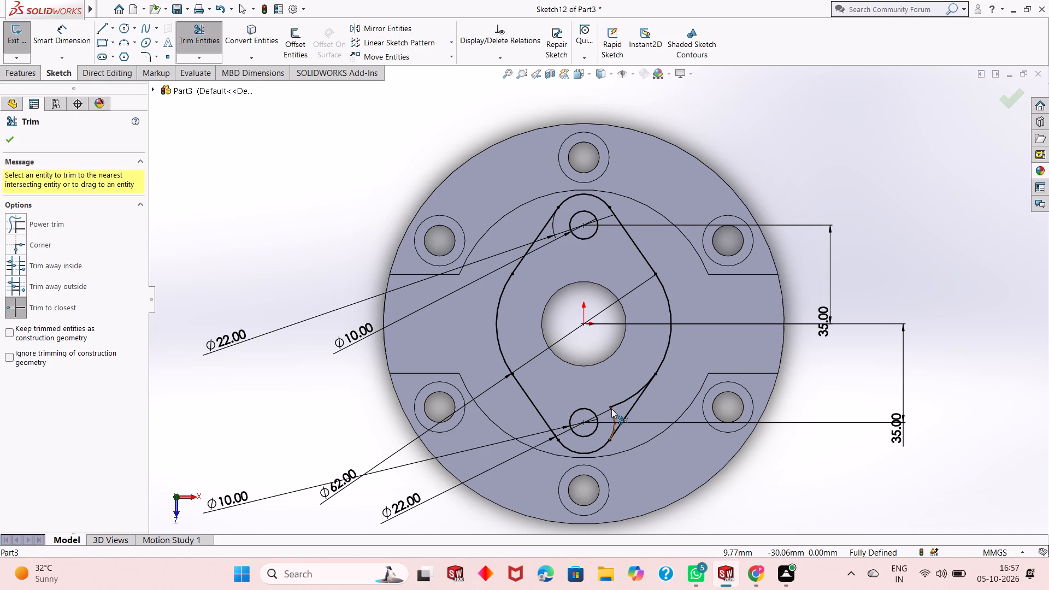
left_click(611, 415)
left_click(622, 404)
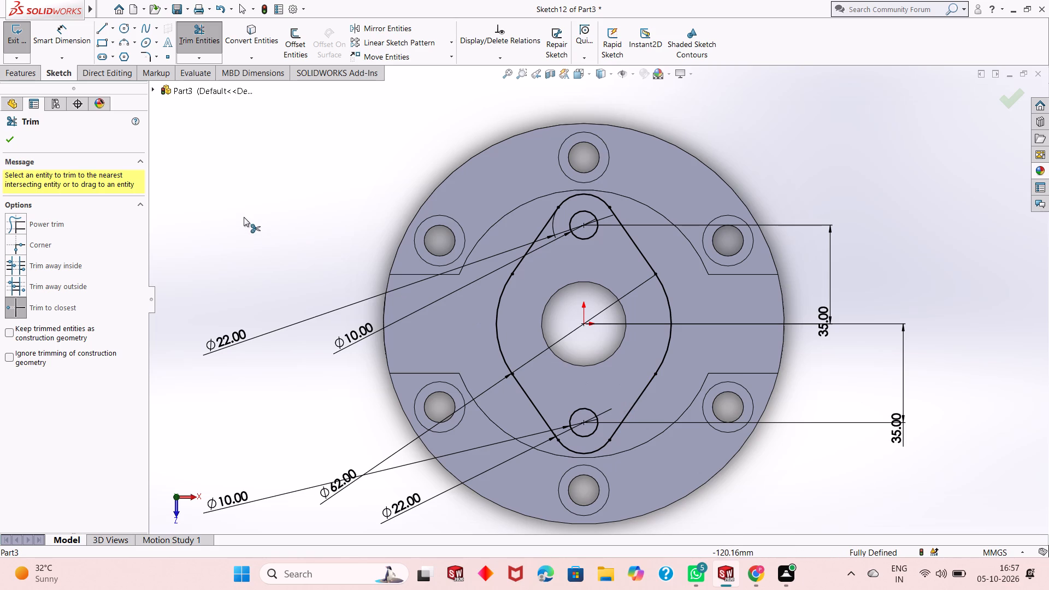
right_click(244, 217)
left_click(304, 251)
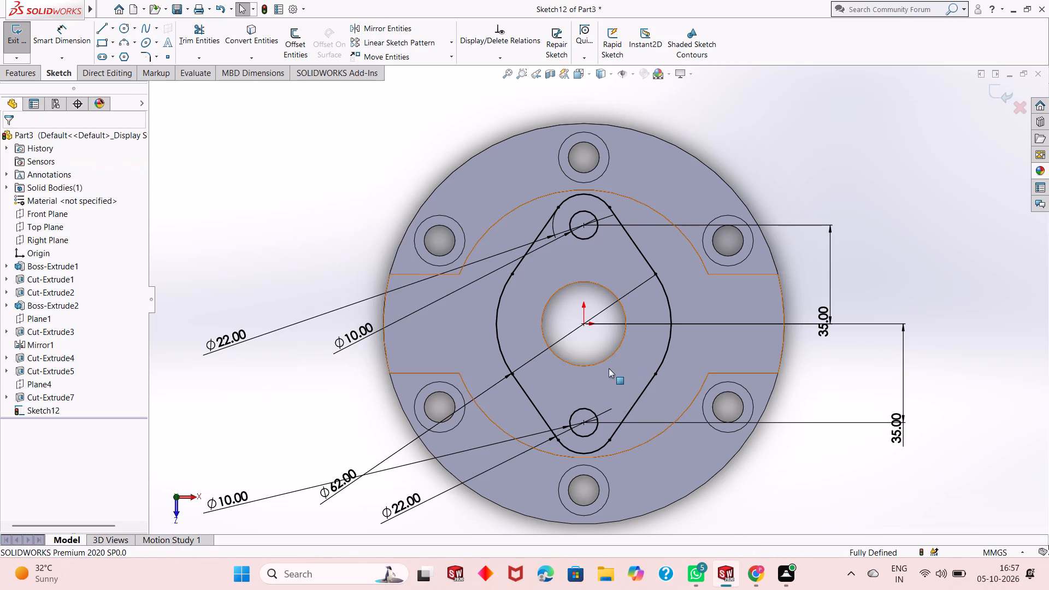
Extrude the trimmed flange profile with its two 10 mm holes as a 37 mm blind boss merged with the body.
middle_click_drag(609, 365, 608, 235)
middle_click_drag(677, 341, 629, 293)
scroll(679, 341, "up", 1)
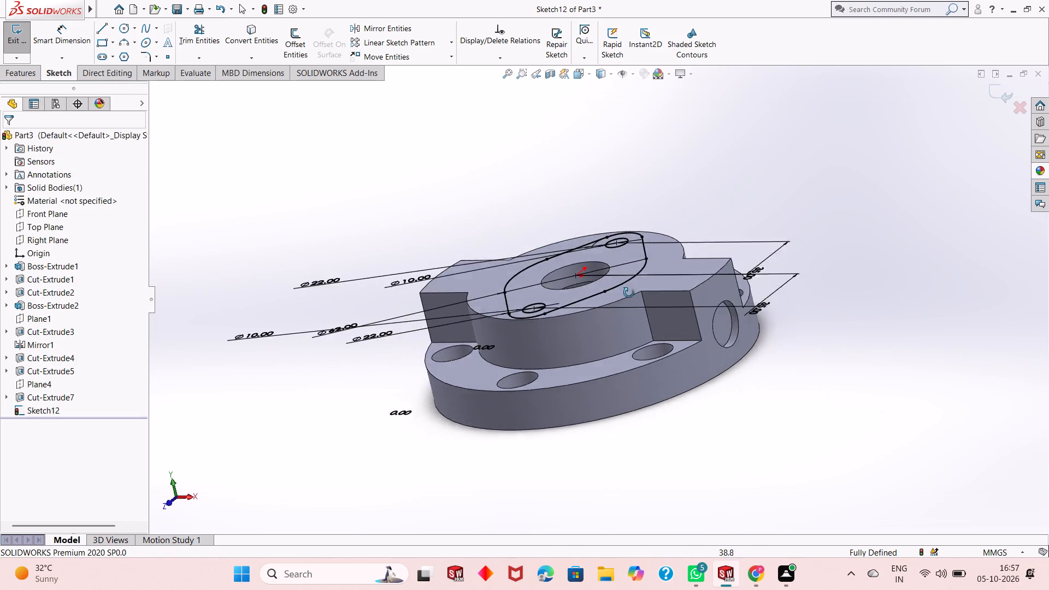
middle_click_drag(629, 293, 627, 356)
scroll(535, 258, "down", 1)
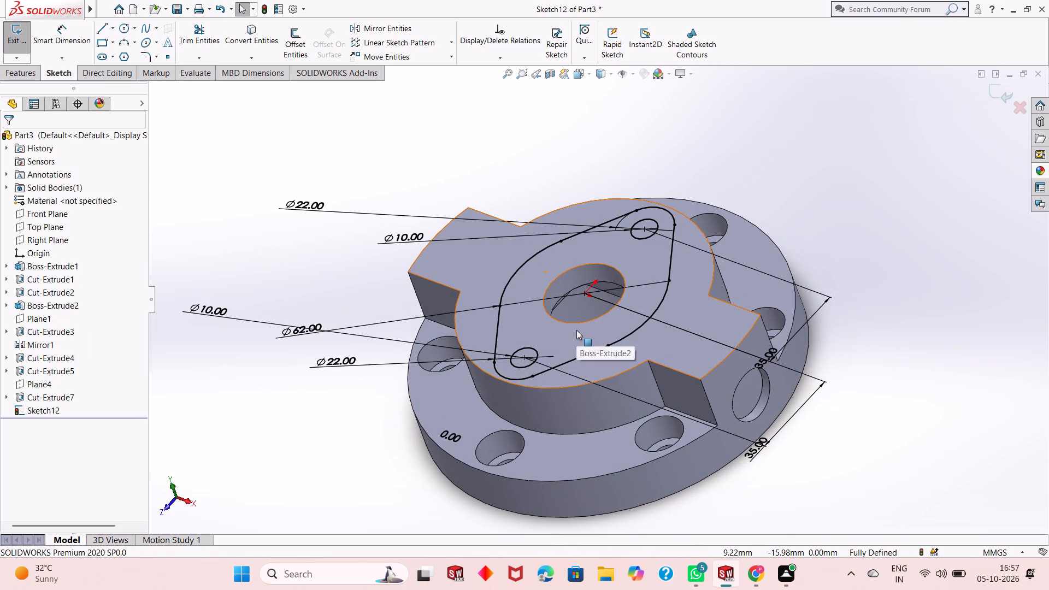
left_click(26, 76)
left_click(25, 43)
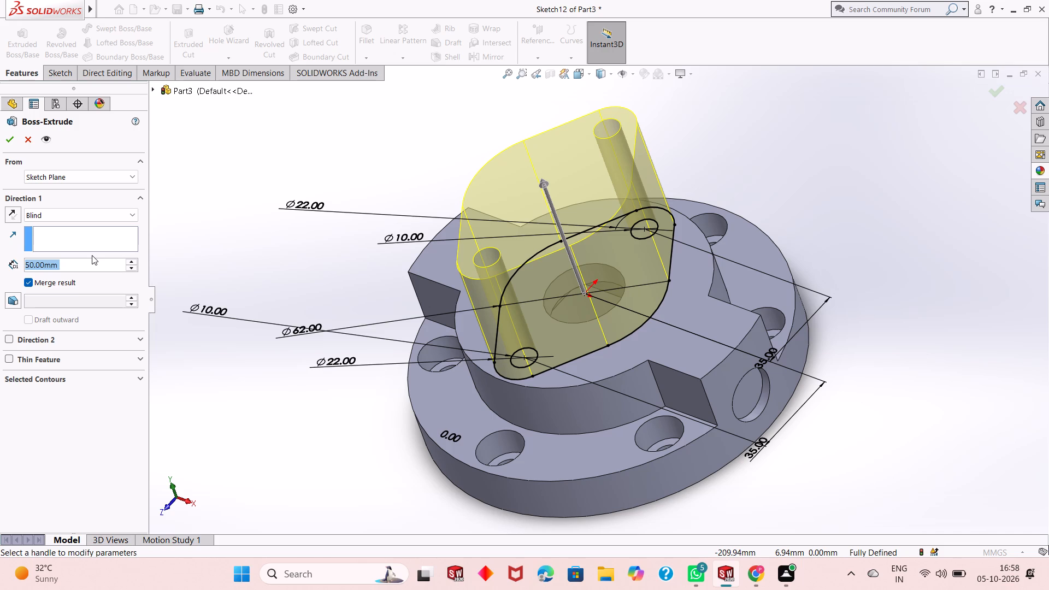
type("78-")
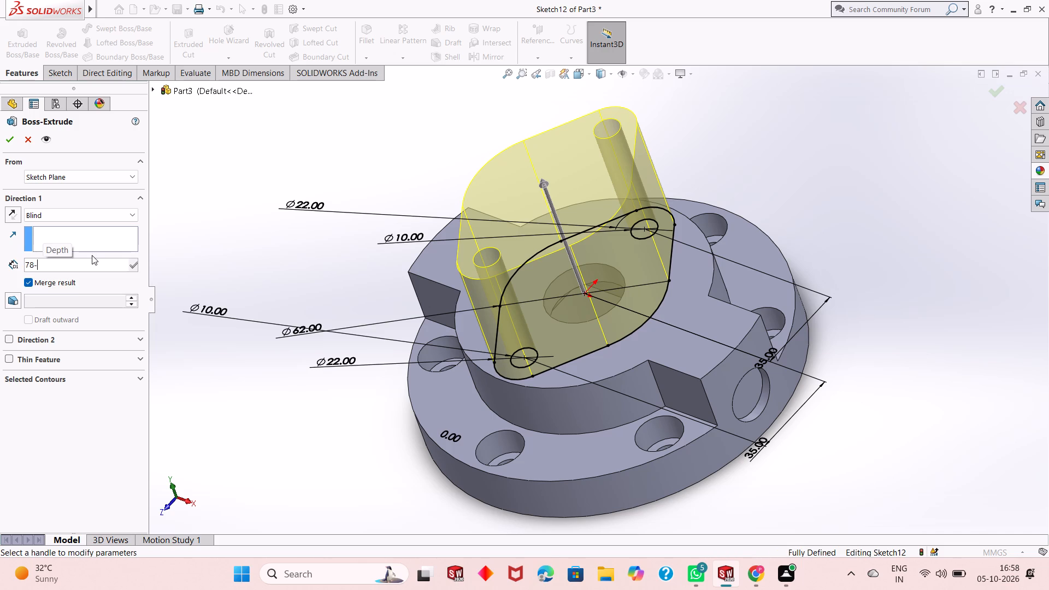
type("41")
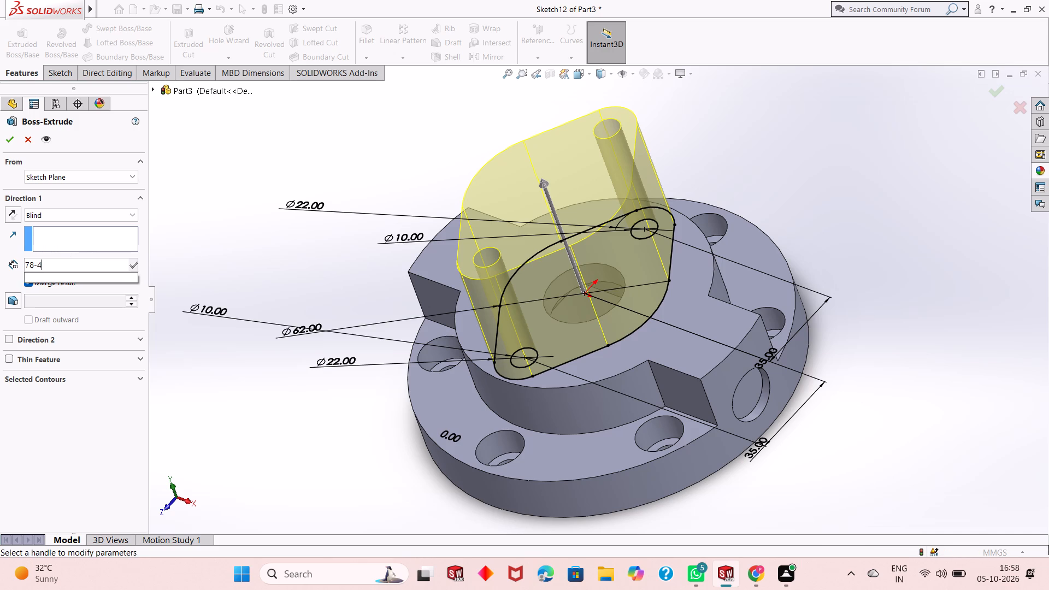
key("Return")
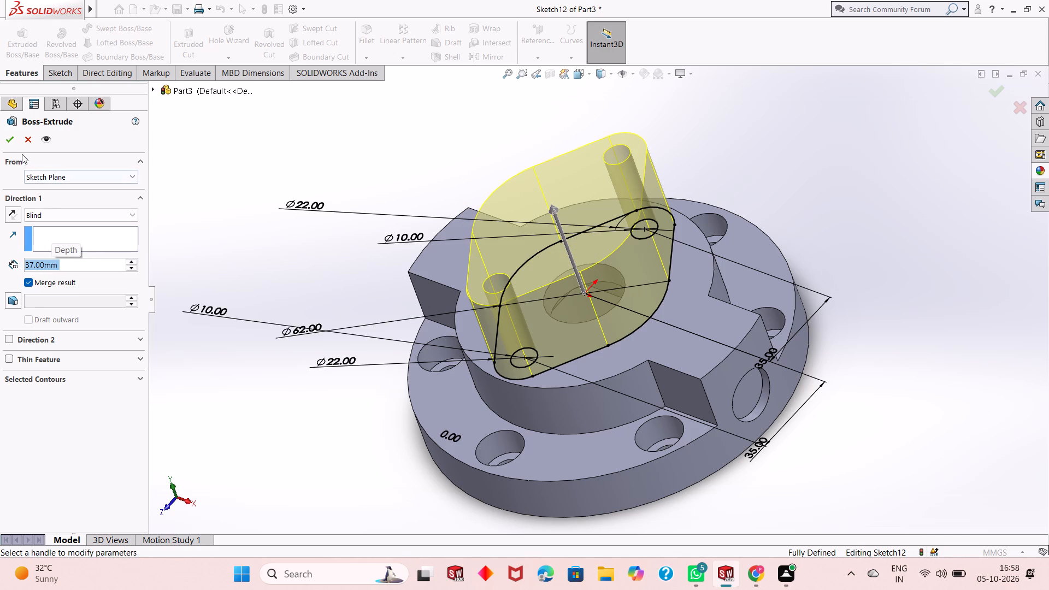
left_click(9, 140)
left_click(305, 302)
Start a sketch on the new flange boss's top face and draw a circle about 47 mm in diameter centred on the origin.
middle_click_drag(410, 304, 414, 259)
scroll(411, 304, "up", 1)
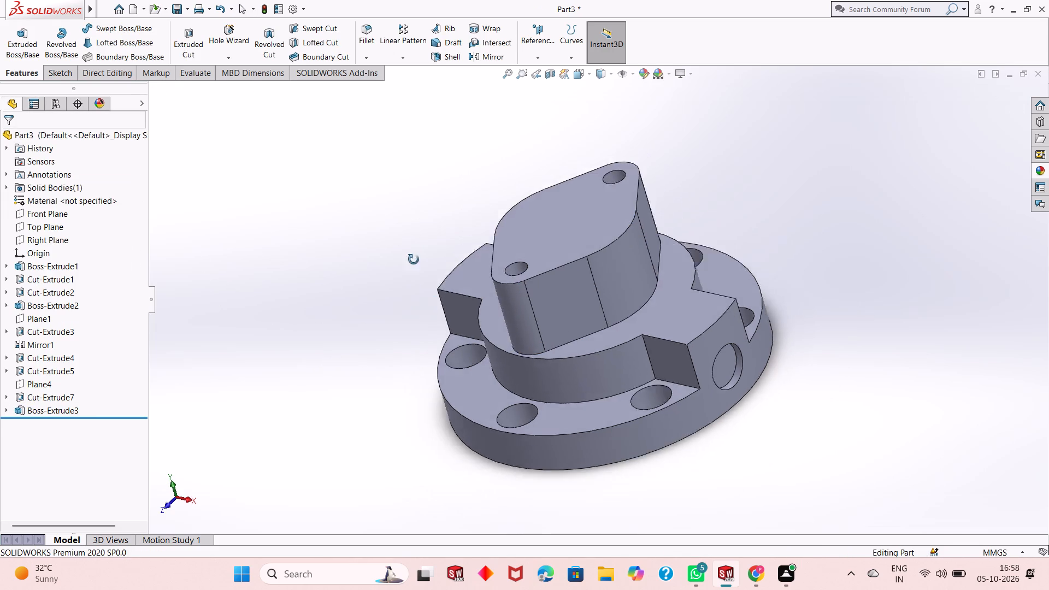
middle_click_drag(414, 259, 347, 235)
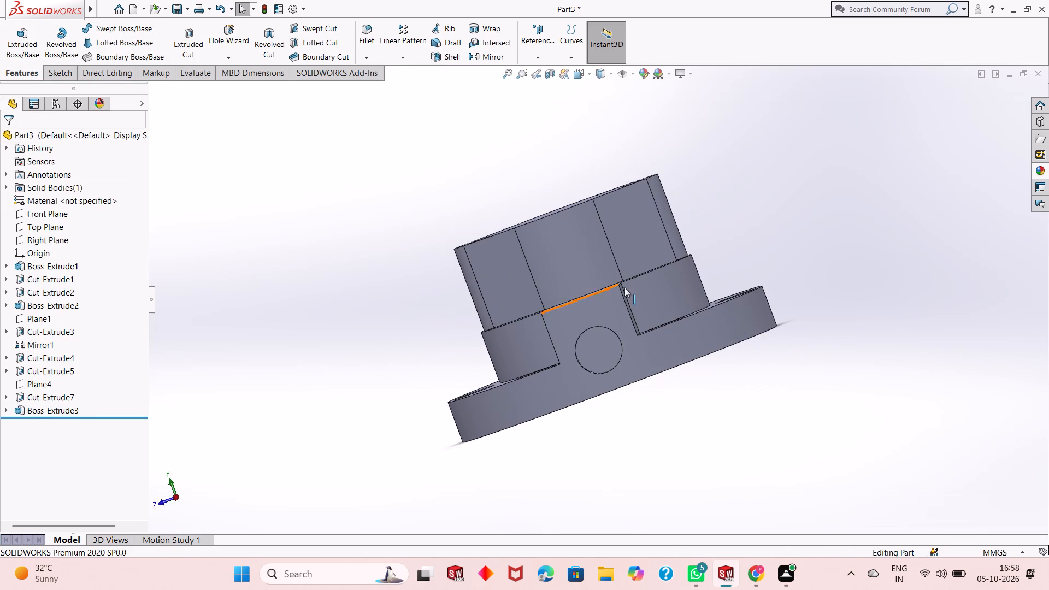
middle_click_drag(626, 282, 650, 379)
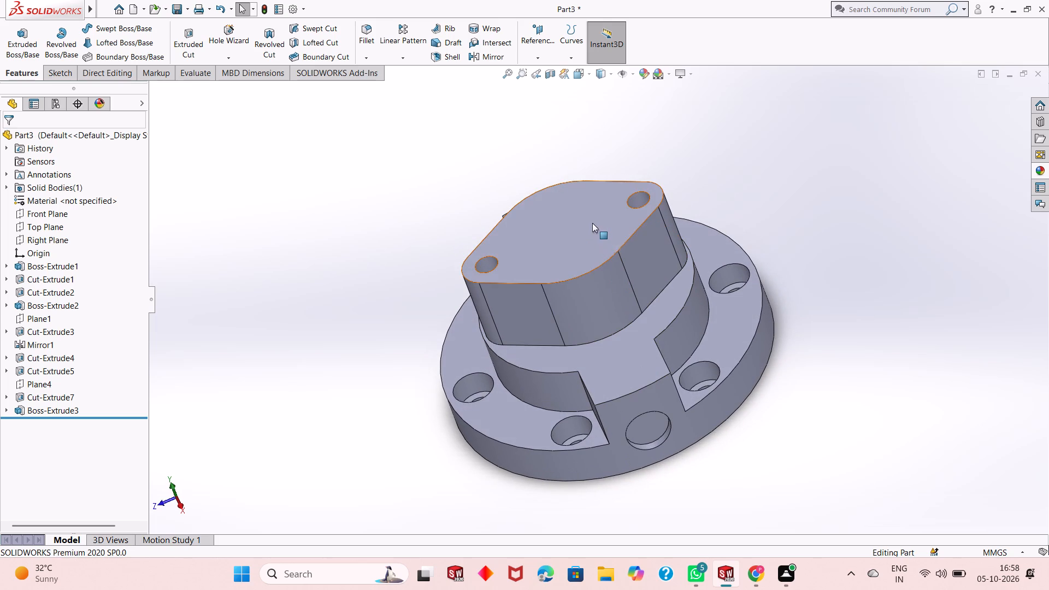
left_click(592, 216)
left_click(643, 185)
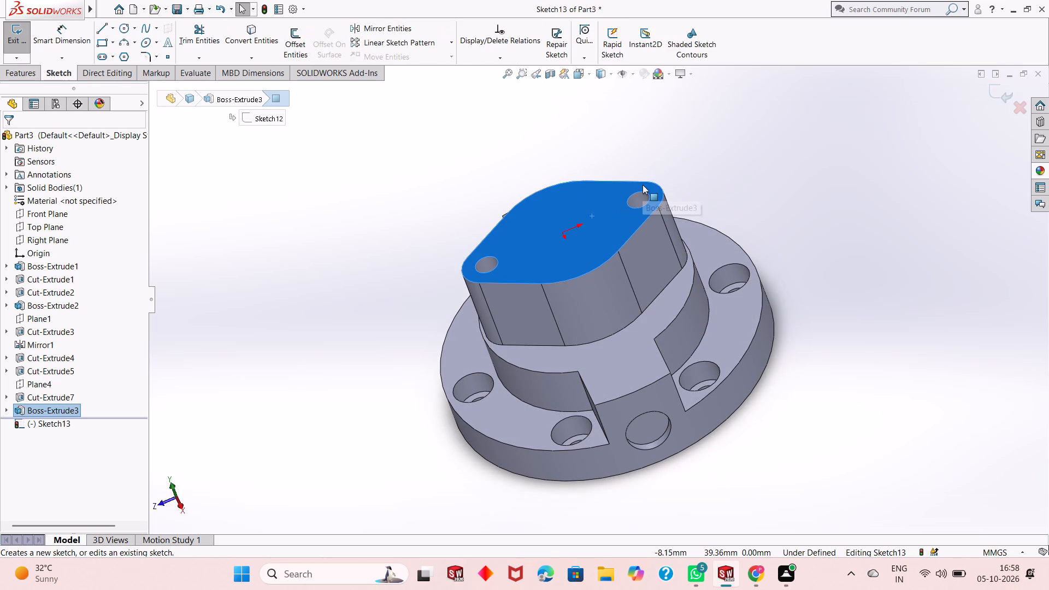
key("ctrl+8")
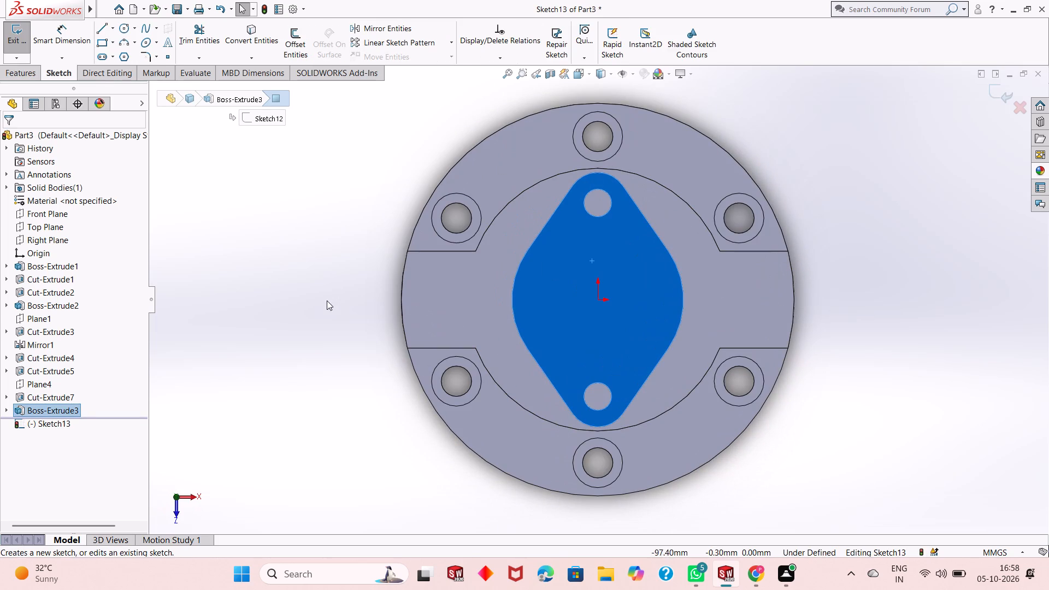
left_click(327, 300)
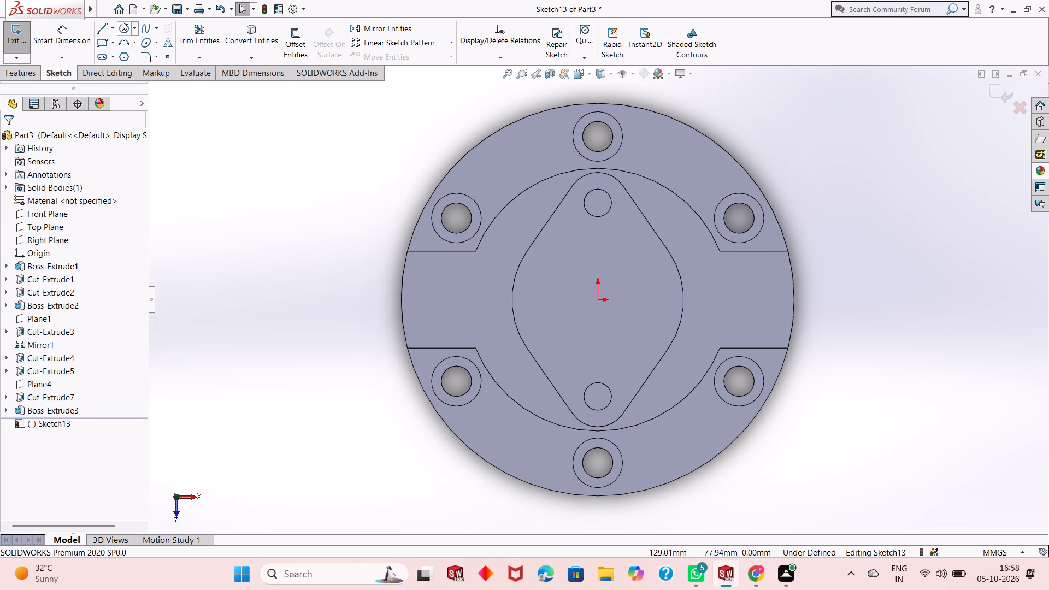
left_click(125, 31)
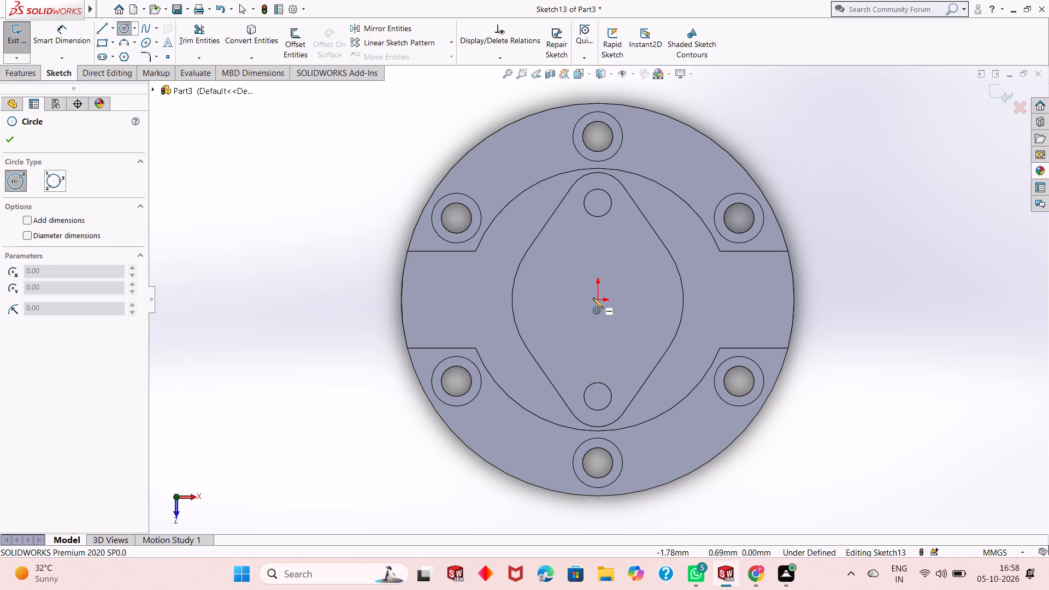
left_click(597, 302)
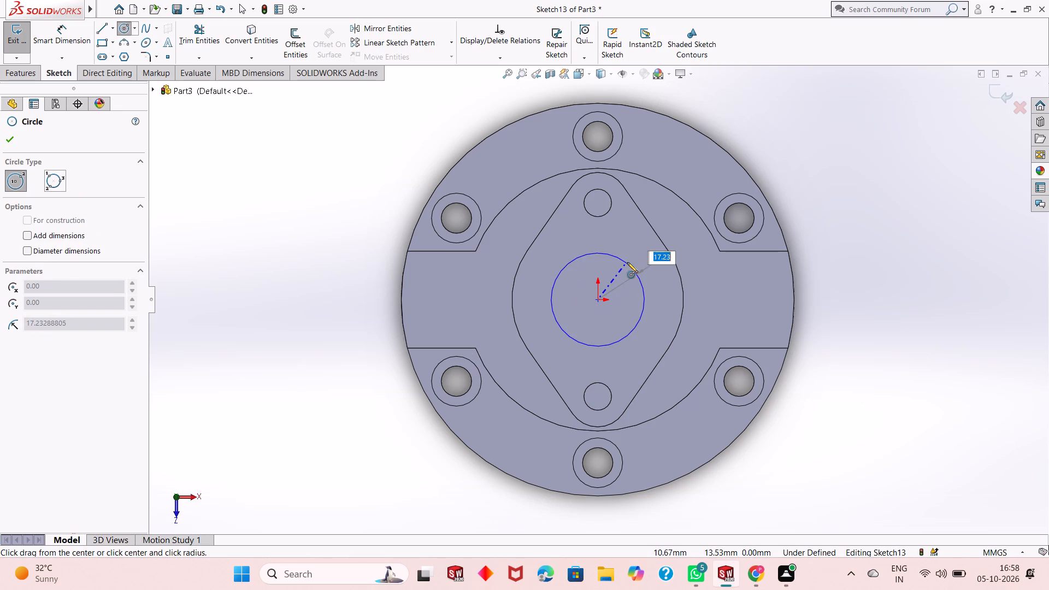
left_click(633, 245)
right_click(207, 231)
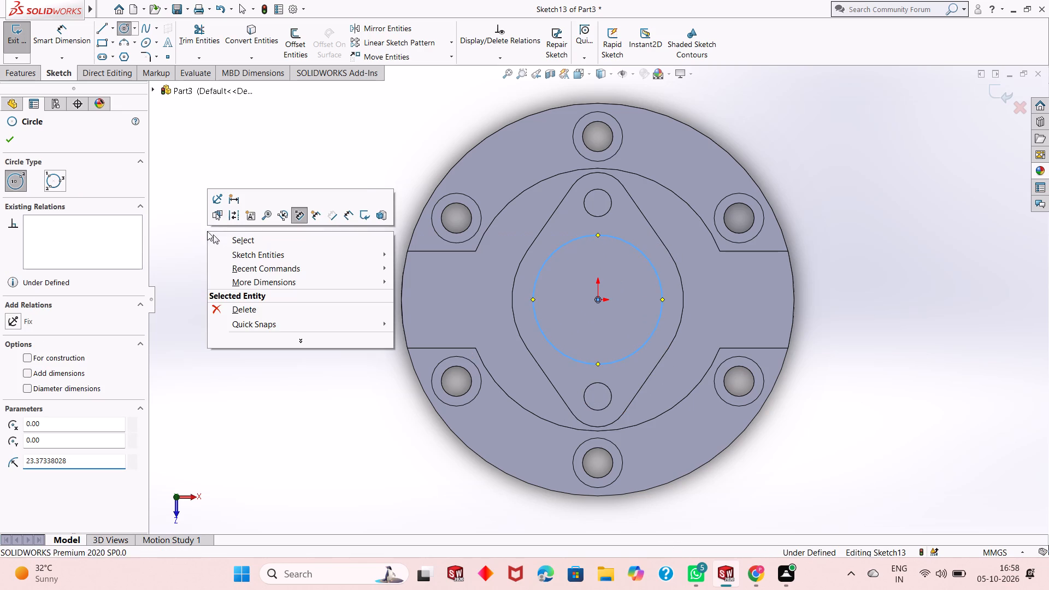
left_click(231, 242)
Dimension the centre circle's diameter as 46 mm.
left_click(66, 42)
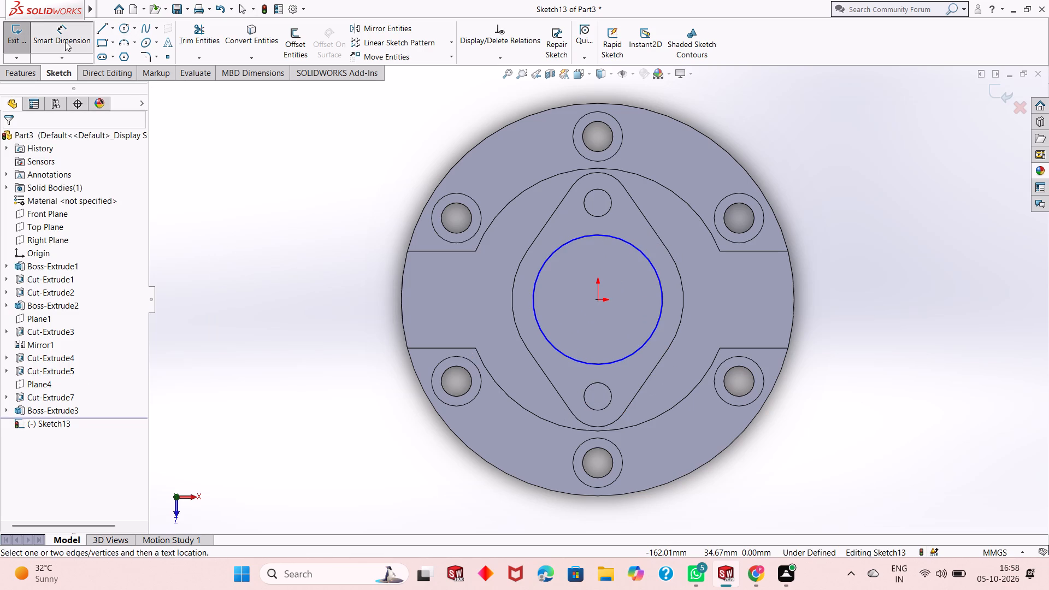
left_click(547, 340)
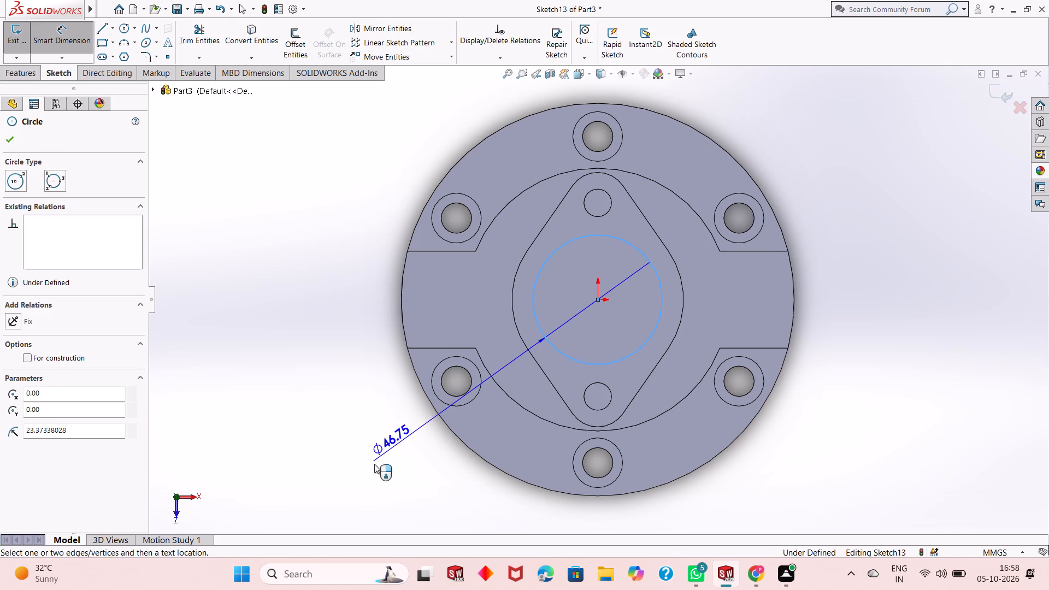
left_click(371, 468)
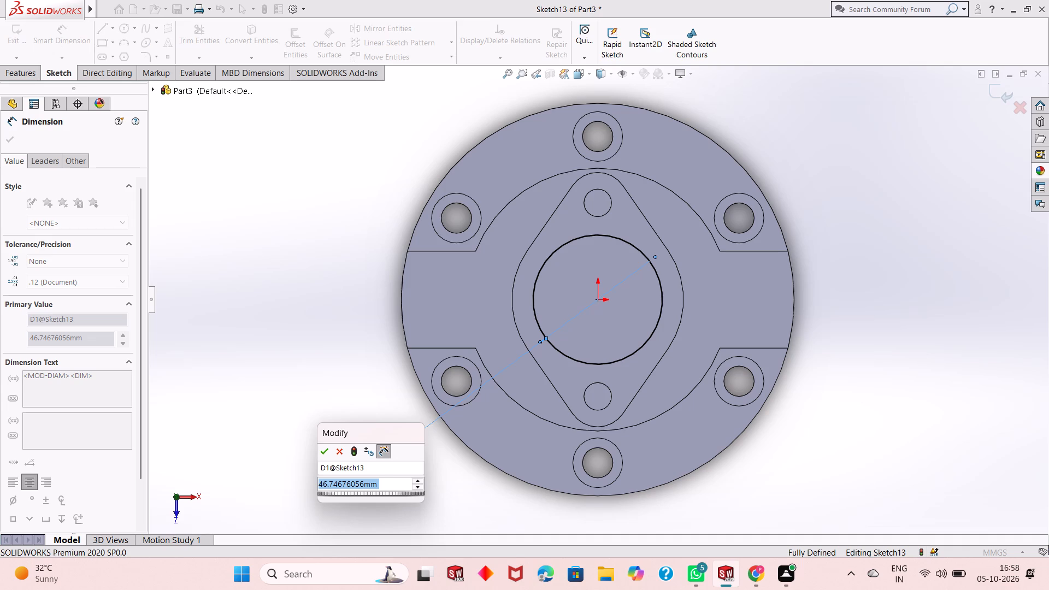
type("46")
key("Return")
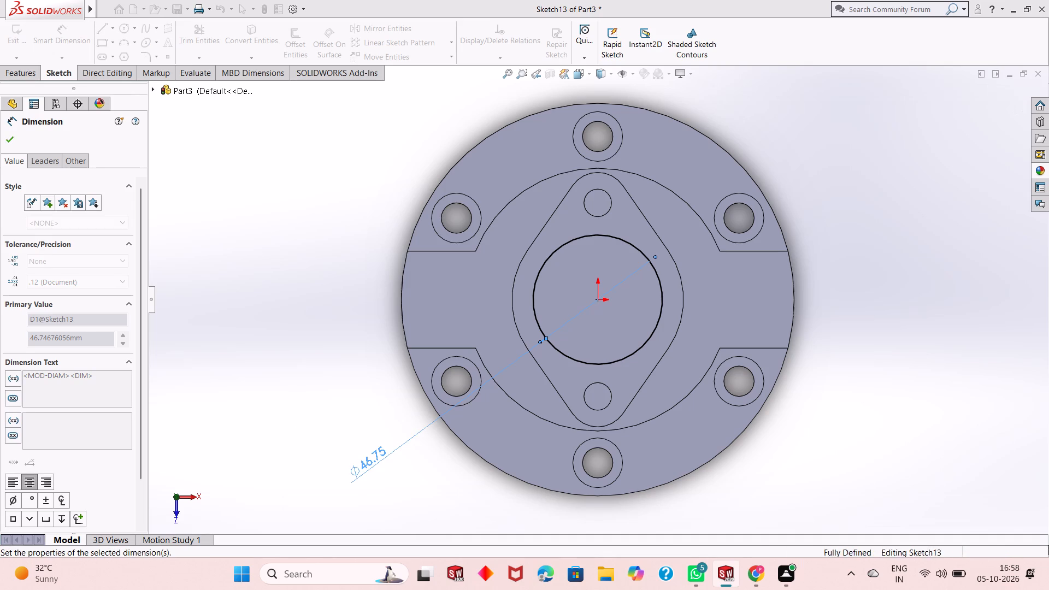
right_click(295, 221)
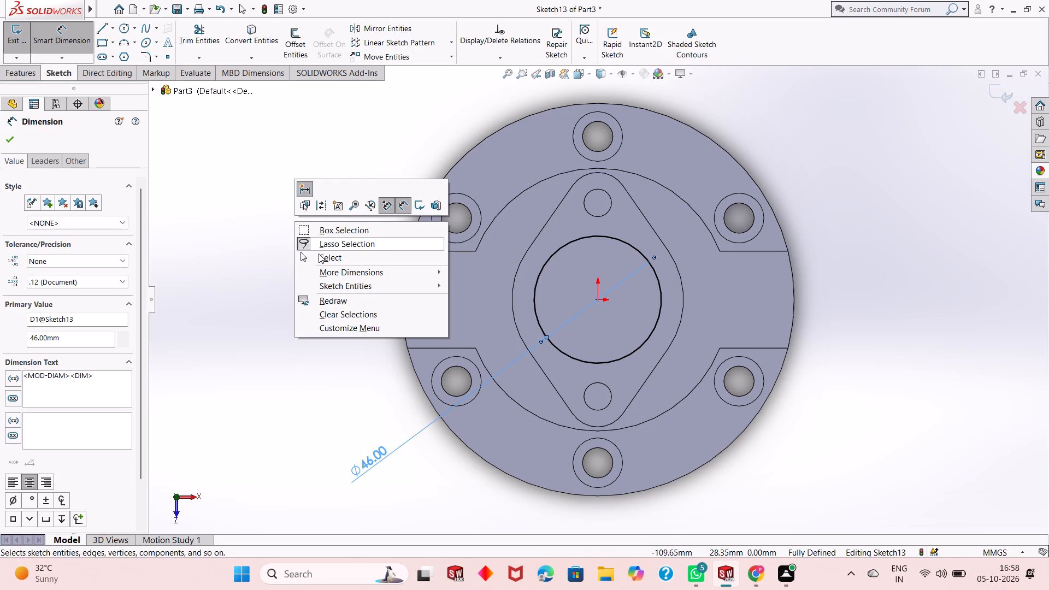
left_click(319, 253)
Cut the 46 mm circle into the flange boss as a blind extruded cut 37 mm deep.
middle_click_drag(571, 435, 571, 298)
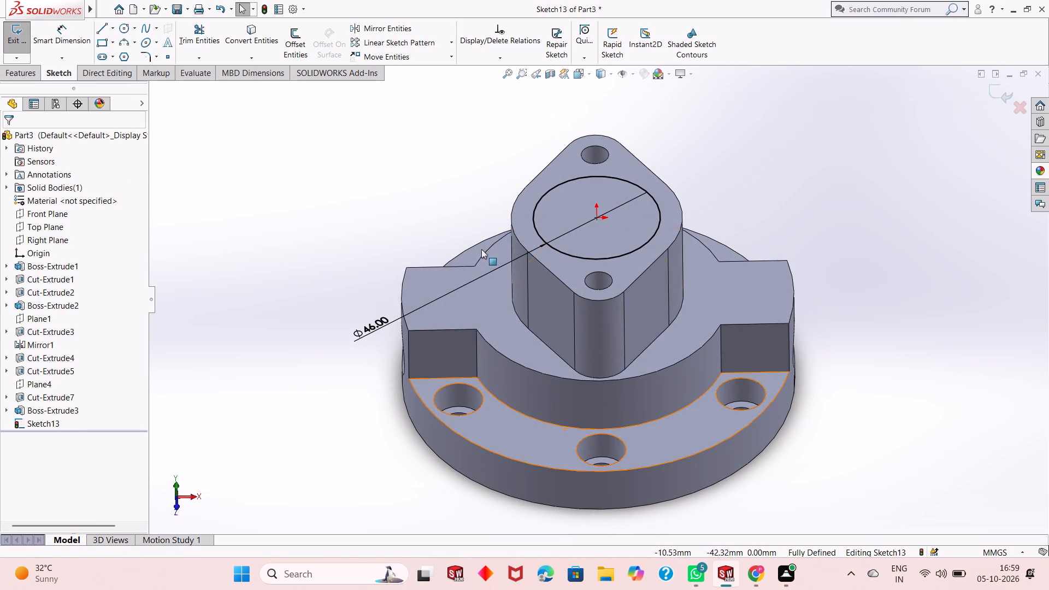
left_click(27, 69)
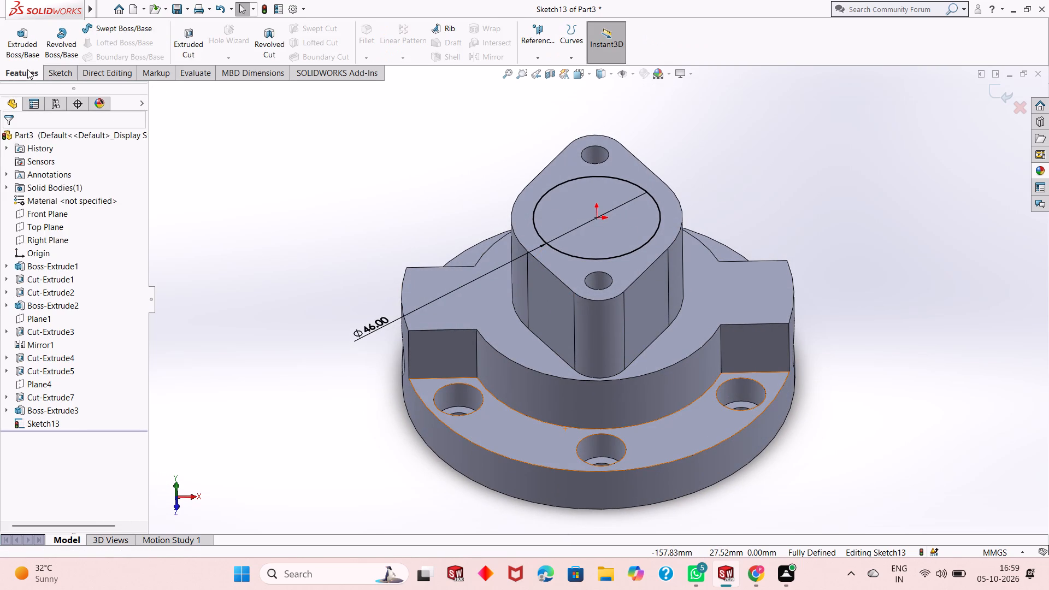
left_click(185, 53)
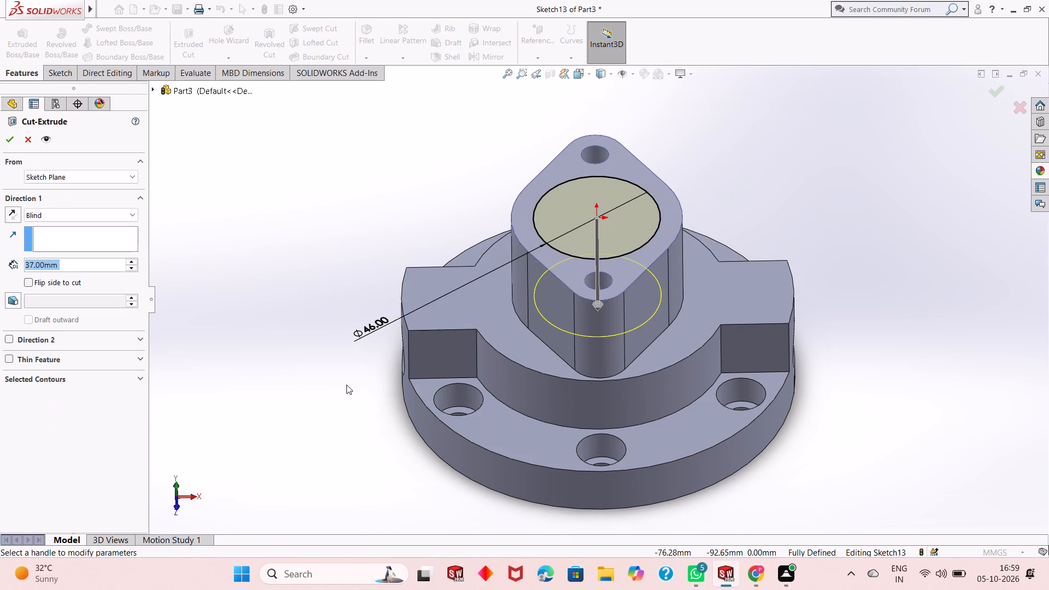
left_click(11, 145)
middle_click_drag(418, 204, 406, 327)
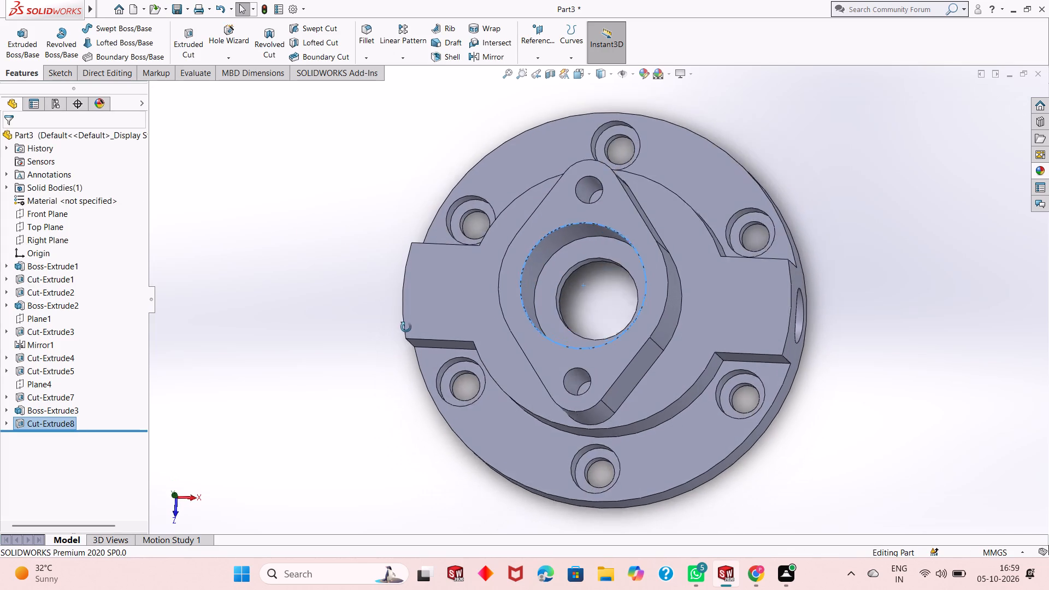
middle_click_drag(406, 327, 404, 337)
left_click(313, 387)
middle_click_drag(353, 392, 368, 314)
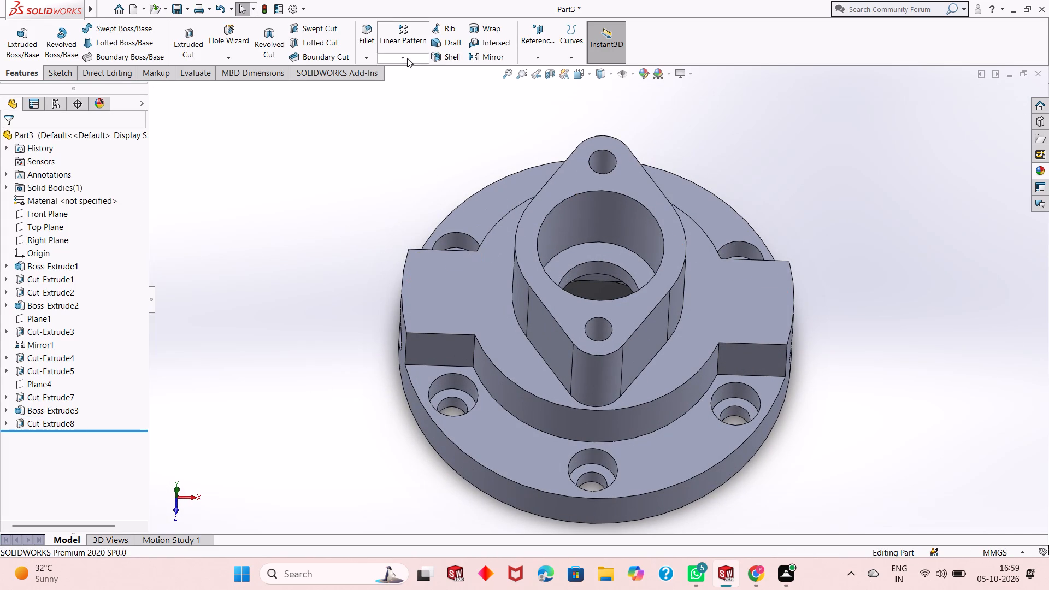
Apply a planar section view through the part on the Front Plane with zero offset.
left_click(549, 73)
middle_click_drag(655, 438, 445, 344)
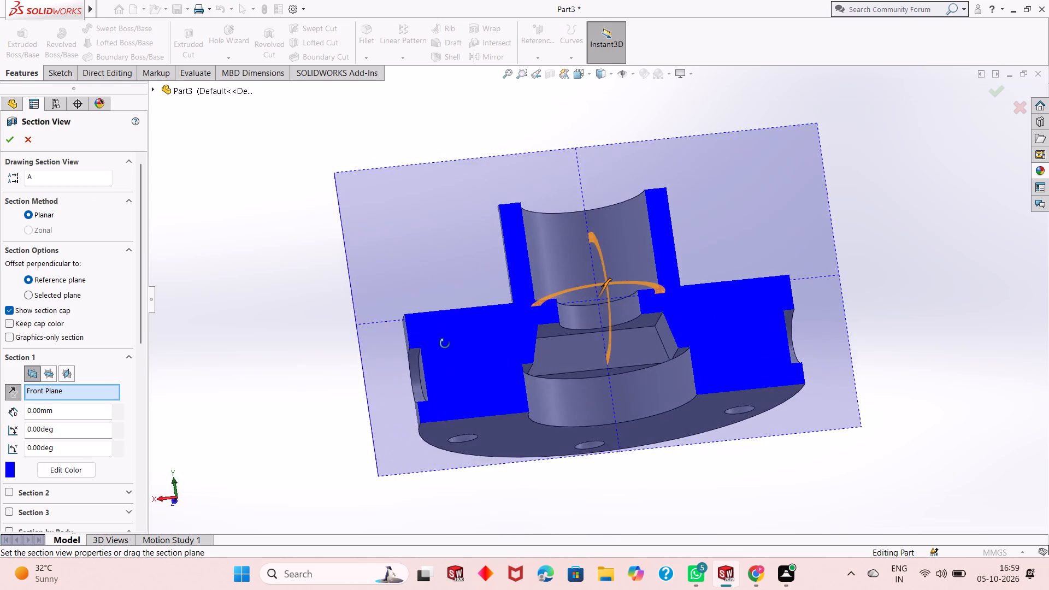
middle_click_drag(445, 344, 416, 388)
middle_click_drag(434, 382, 446, 383)
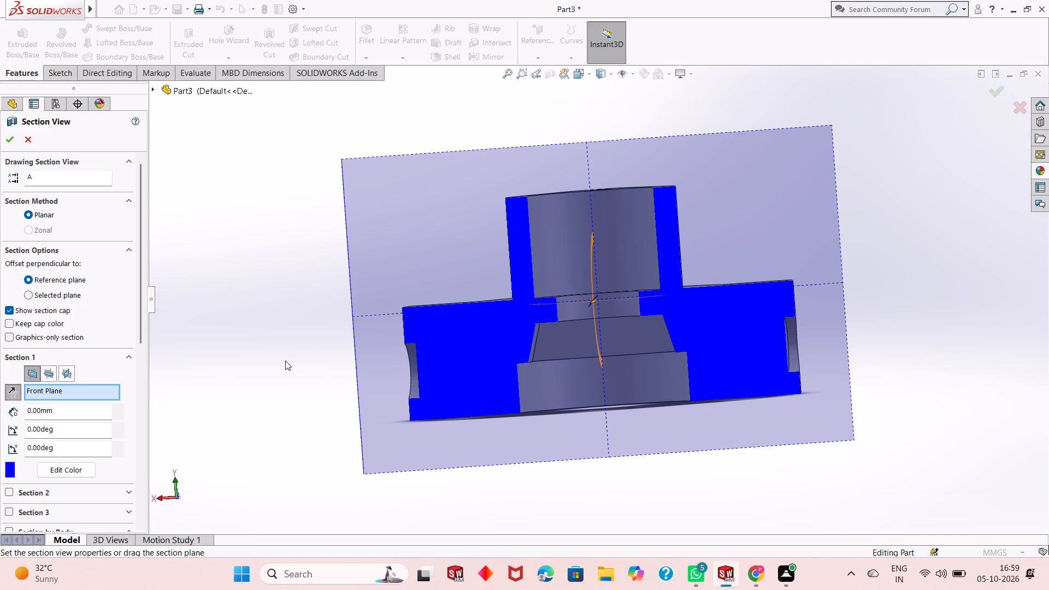
middle_click_drag(285, 361, 288, 232)
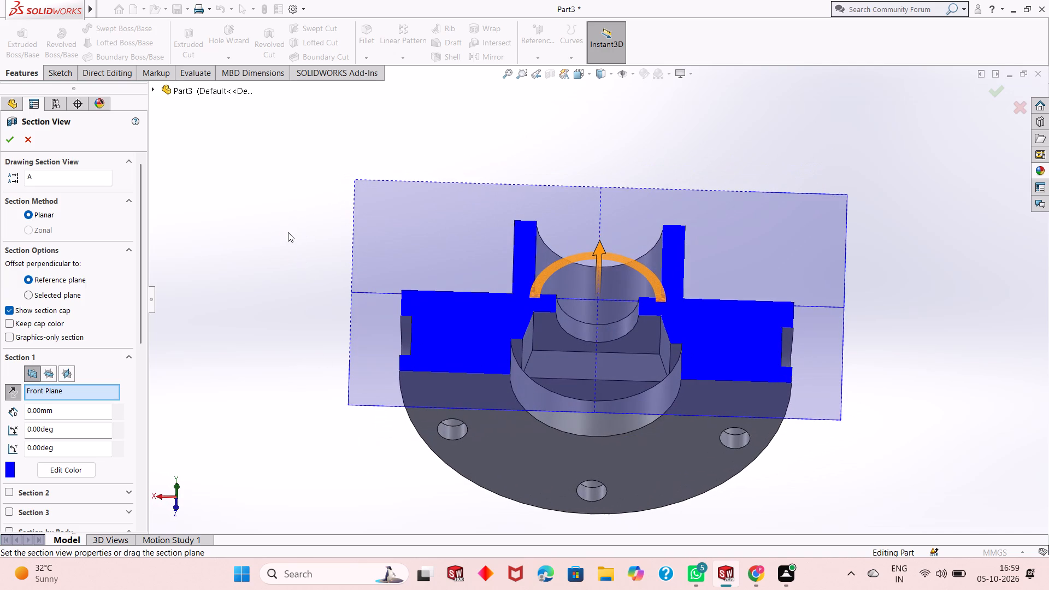
middle_click_drag(288, 233, 294, 248)
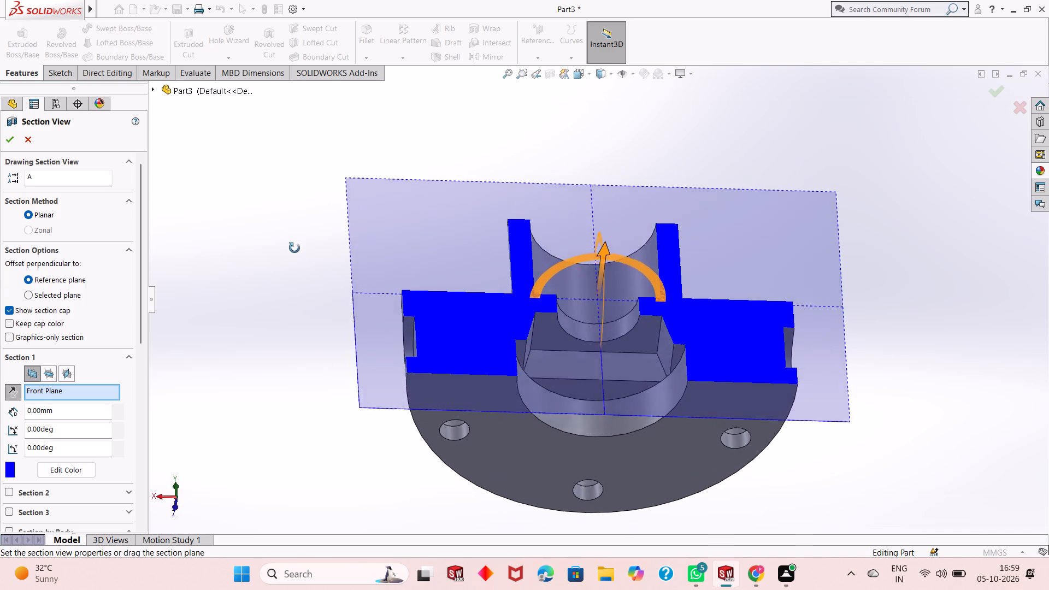
middle_click_drag(294, 248, 291, 311)
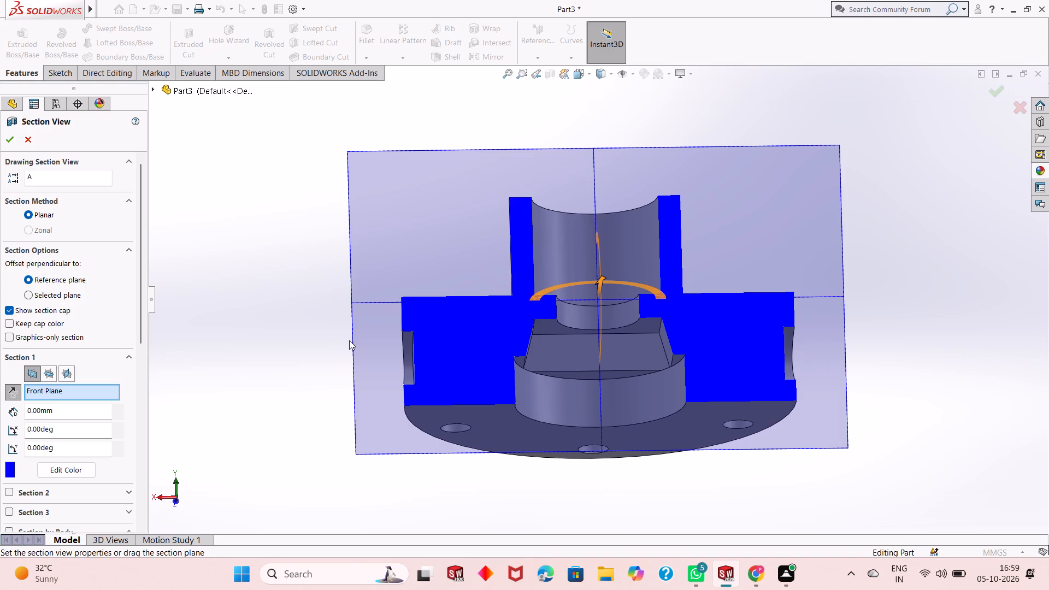
scroll(381, 350, "up", 3)
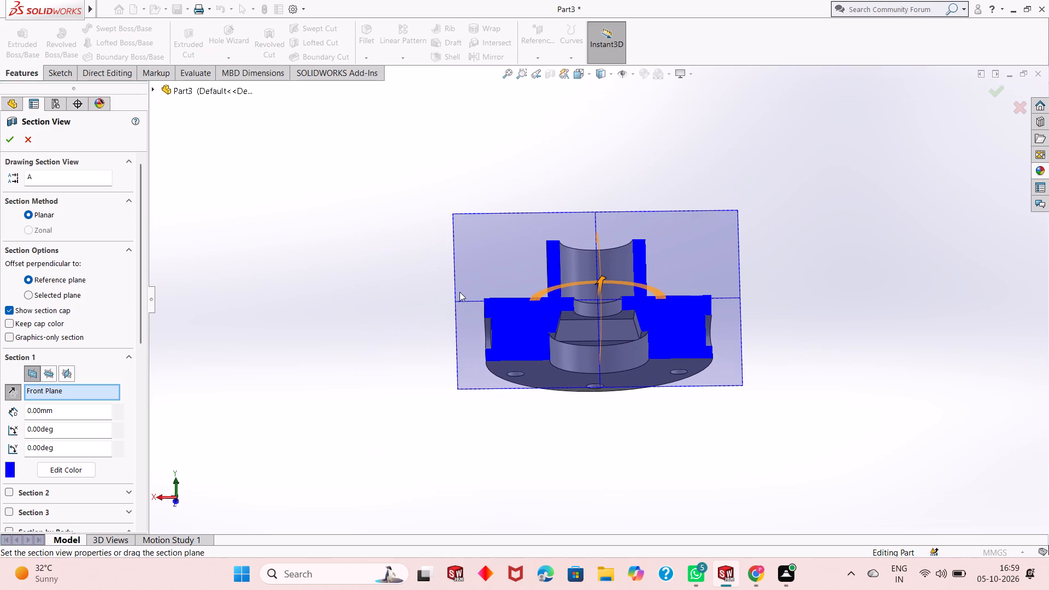
scroll(656, 303, "down", 2)
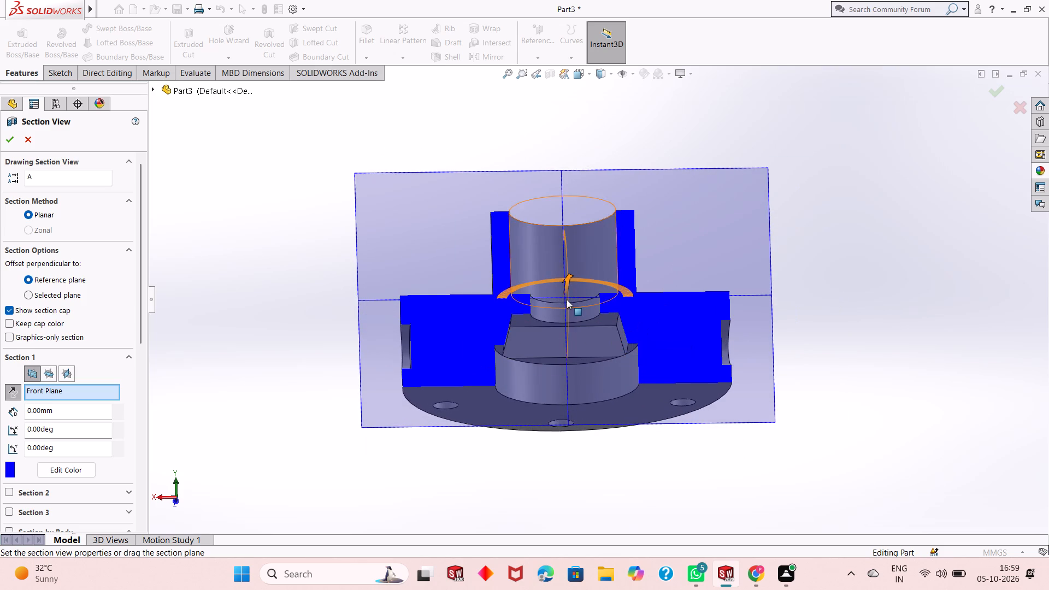
scroll(567, 299, "down", 2)
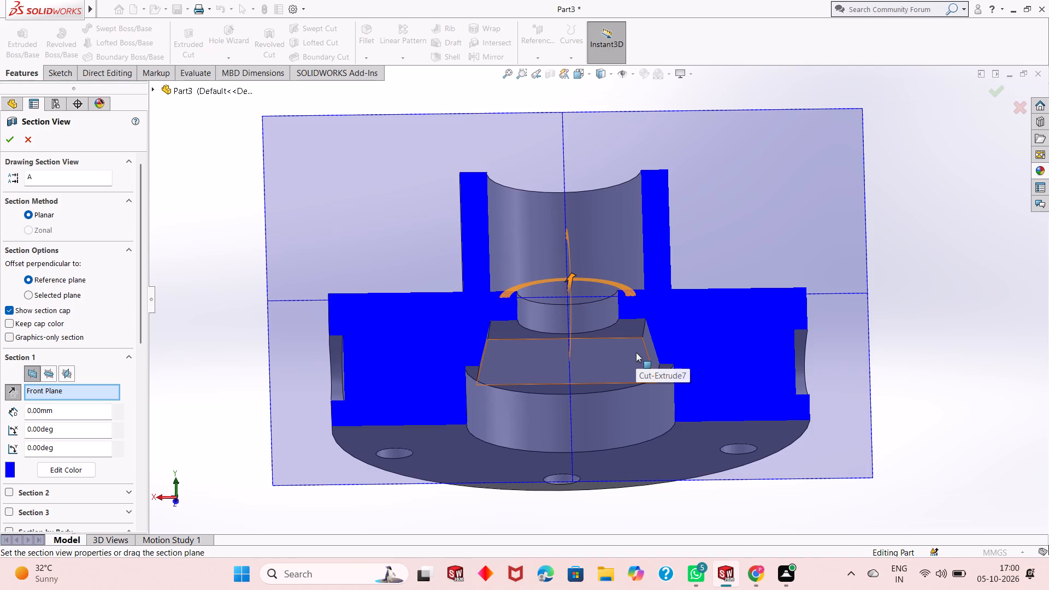
scroll(636, 352, "up", 1)
middle_click_drag(614, 322, 620, 352)
scroll(620, 352, "up", 2)
scroll(603, 328, "down", 2)
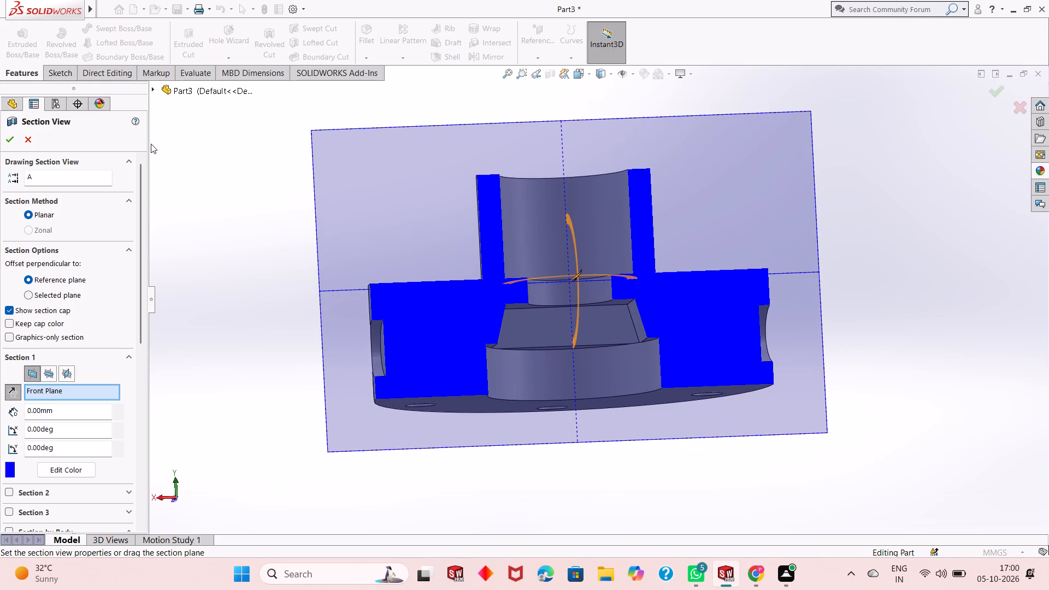
left_click(11, 142)
key("Escape")
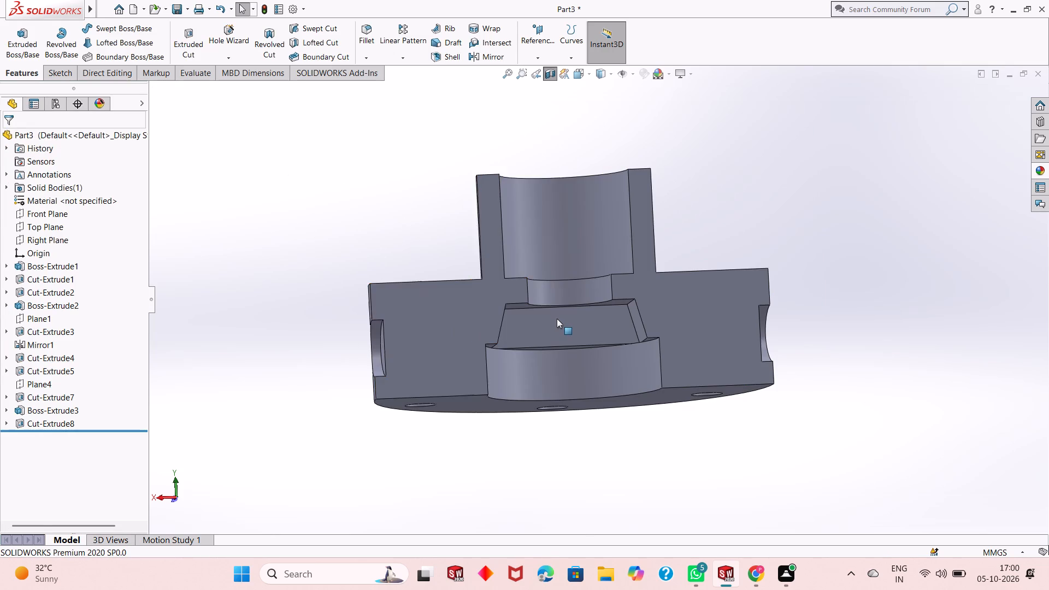
Examine the sectioned interior, from the flange boss bore through the smaller hole to the stepped cavity in the base.
scroll(557, 318, "down", 3)
middle_click_drag(558, 318, 558, 330)
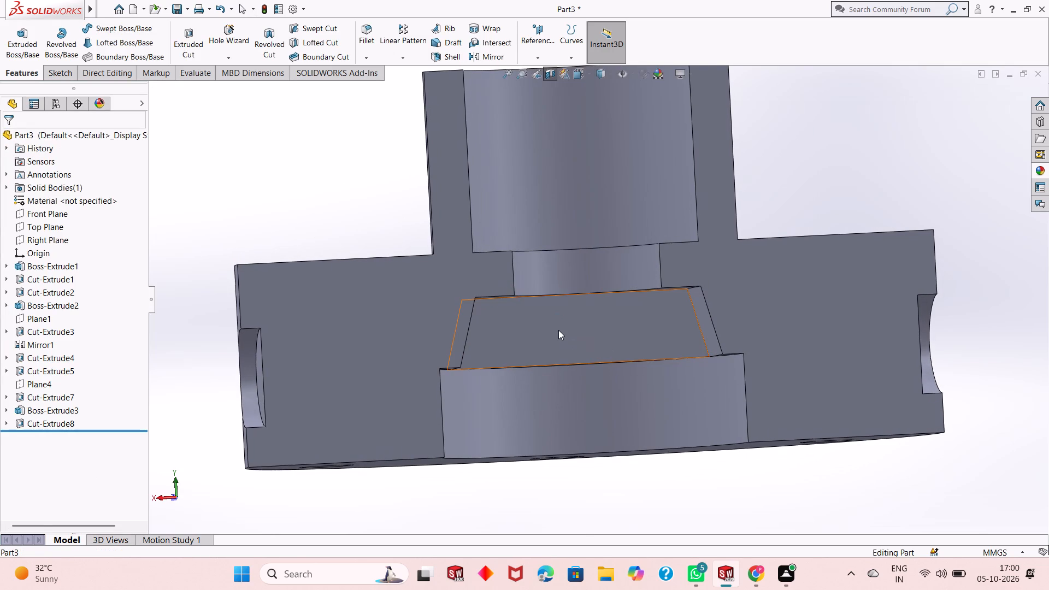
scroll(558, 330, "up", 1)
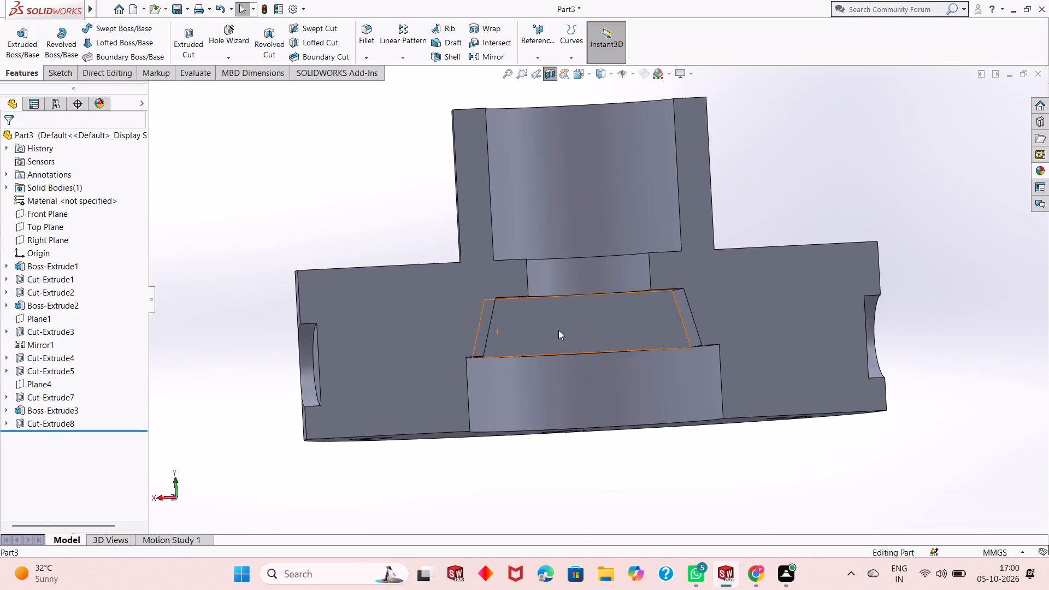
scroll(558, 330, "up", 1)
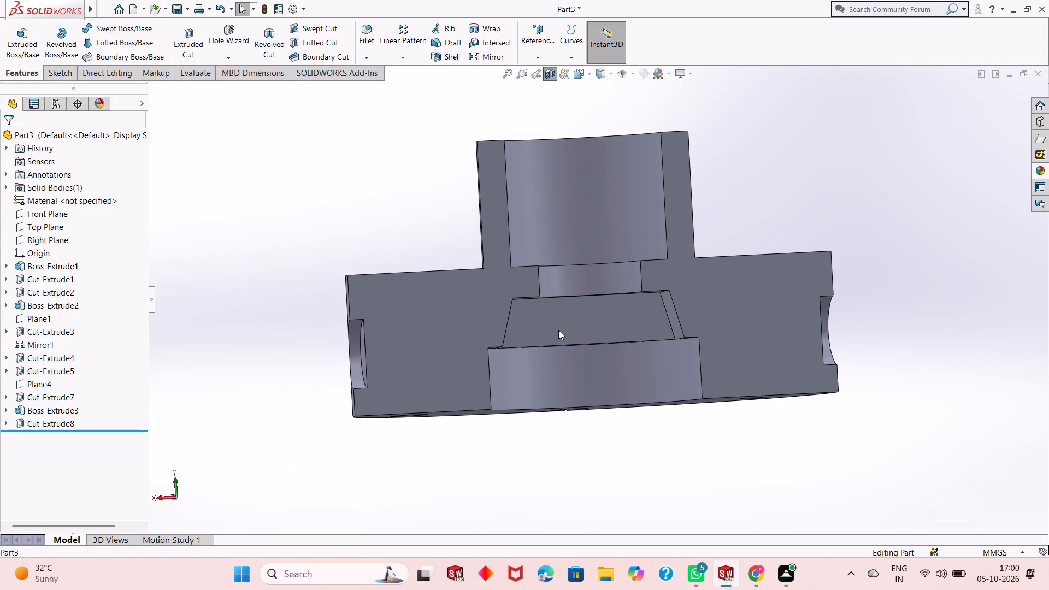
scroll(516, 278, "up", 1)
middle_click_drag(516, 278, 498, 301)
scroll(630, 252, "down", 2)
scroll(605, 292, "up", 1)
middle_click_drag(608, 261, 604, 302)
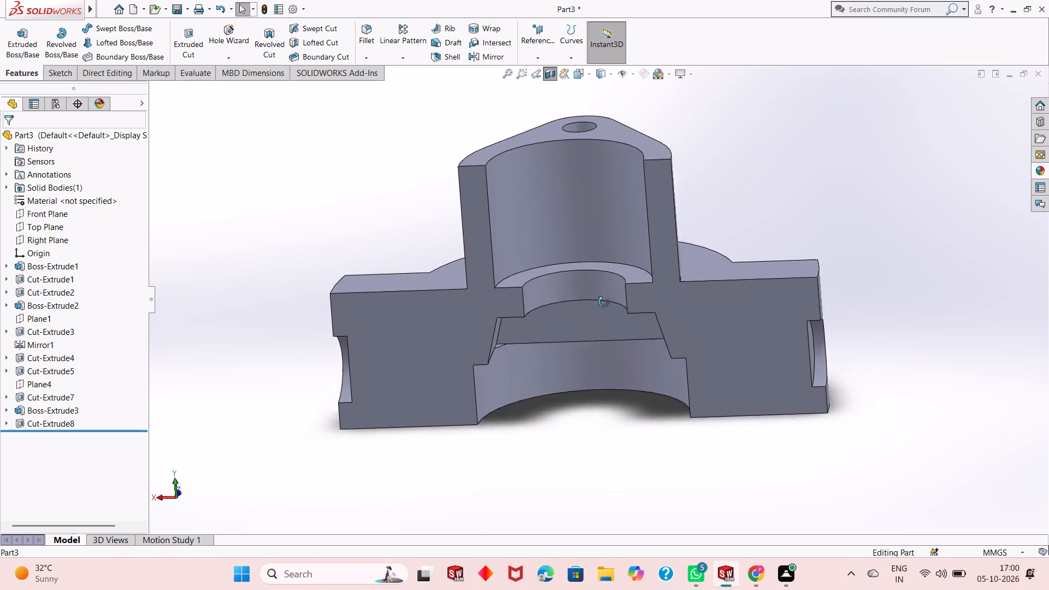
middle_click_drag(604, 302, 606, 251)
middle_click_drag(619, 251, 629, 234)
scroll(629, 234, "up", 1)
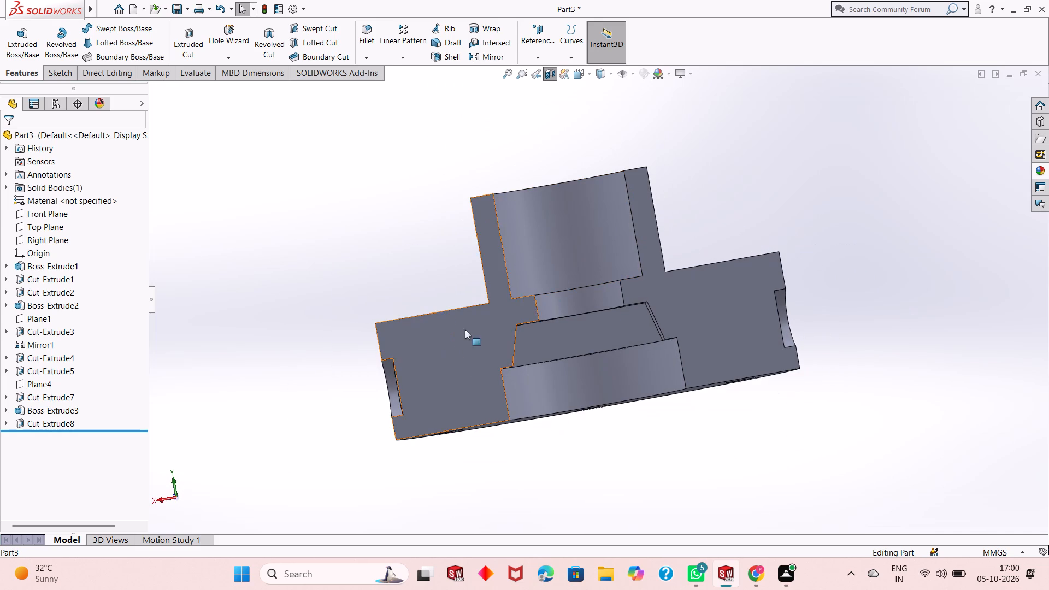
middle_click_drag(504, 397, 516, 362)
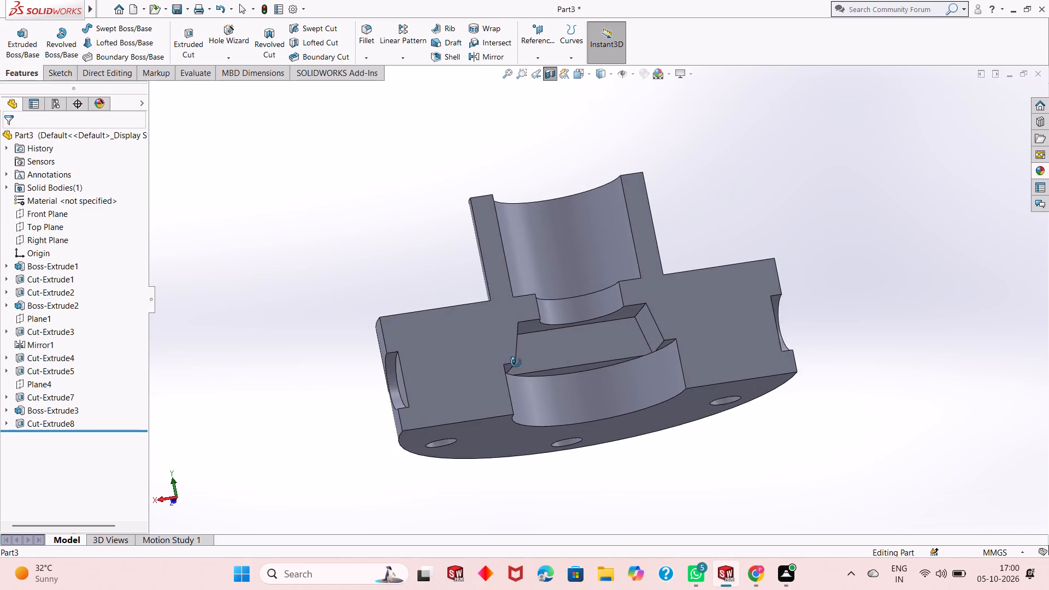
middle_click_drag(516, 362, 505, 418)
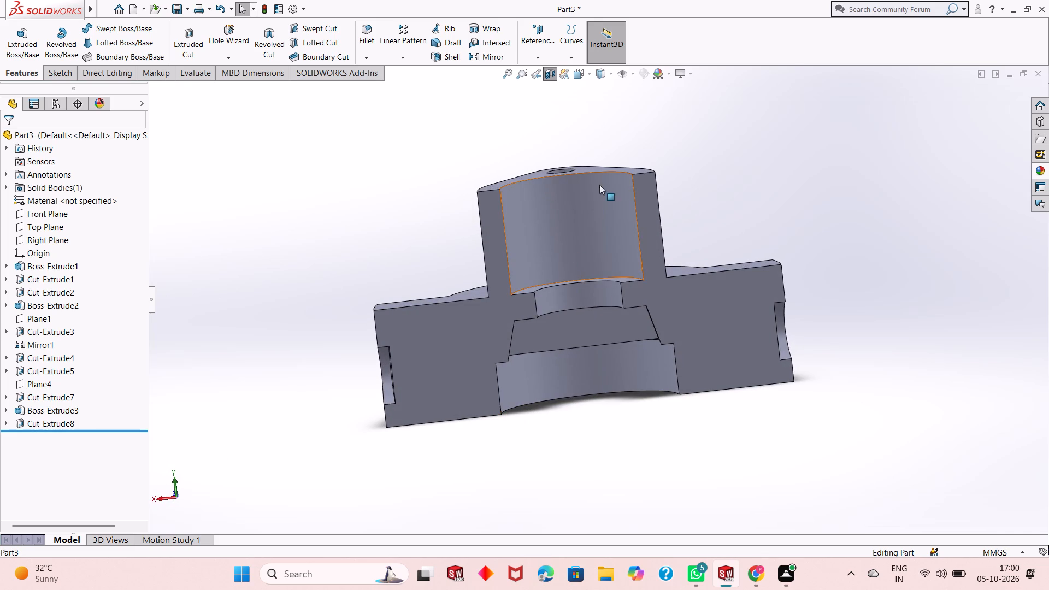
scroll(613, 178, "down", 2)
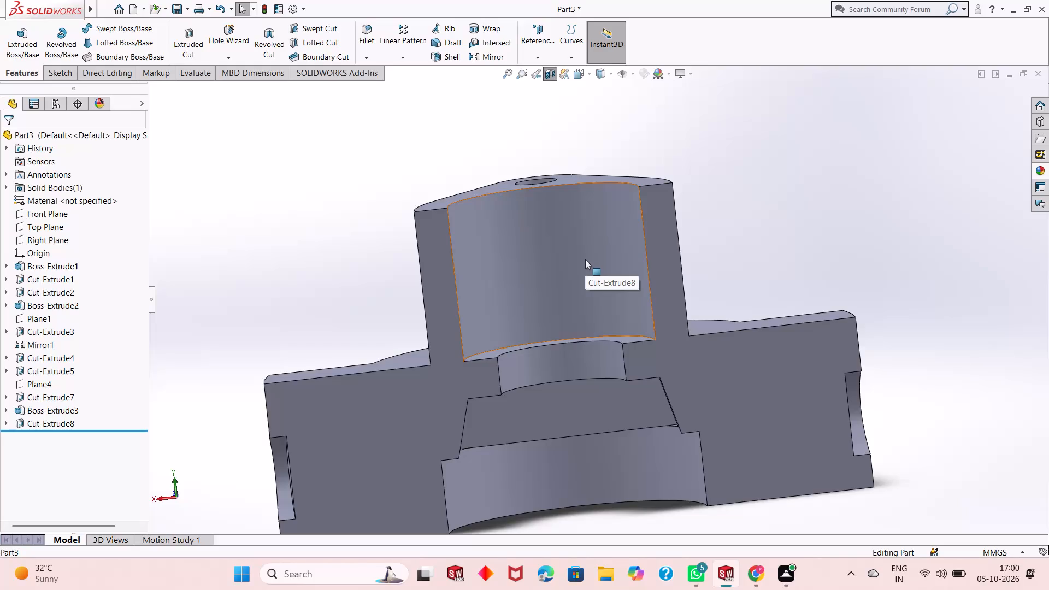
middle_click_drag(609, 457, 622, 435)
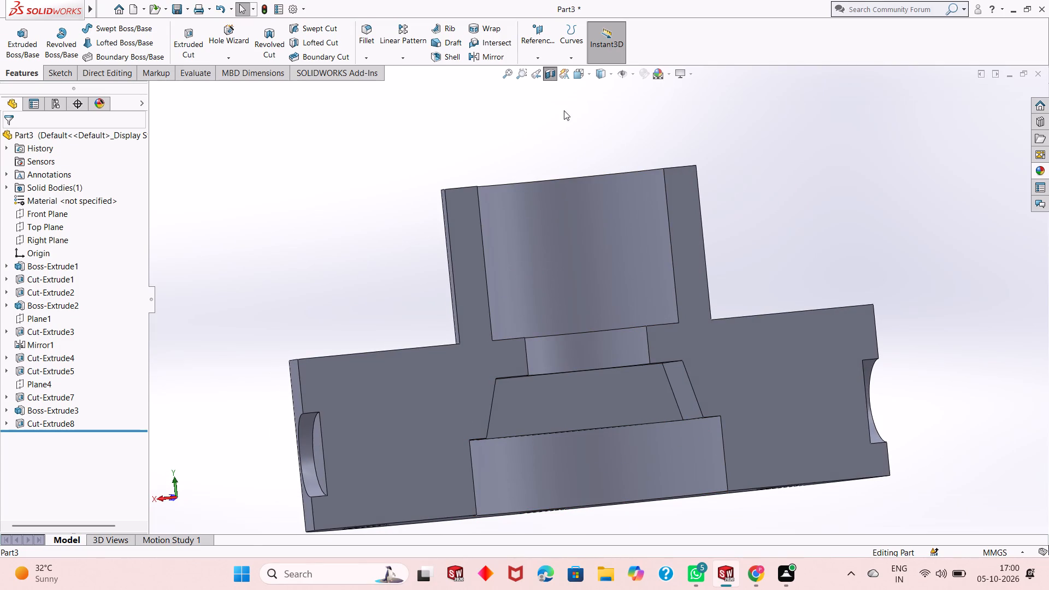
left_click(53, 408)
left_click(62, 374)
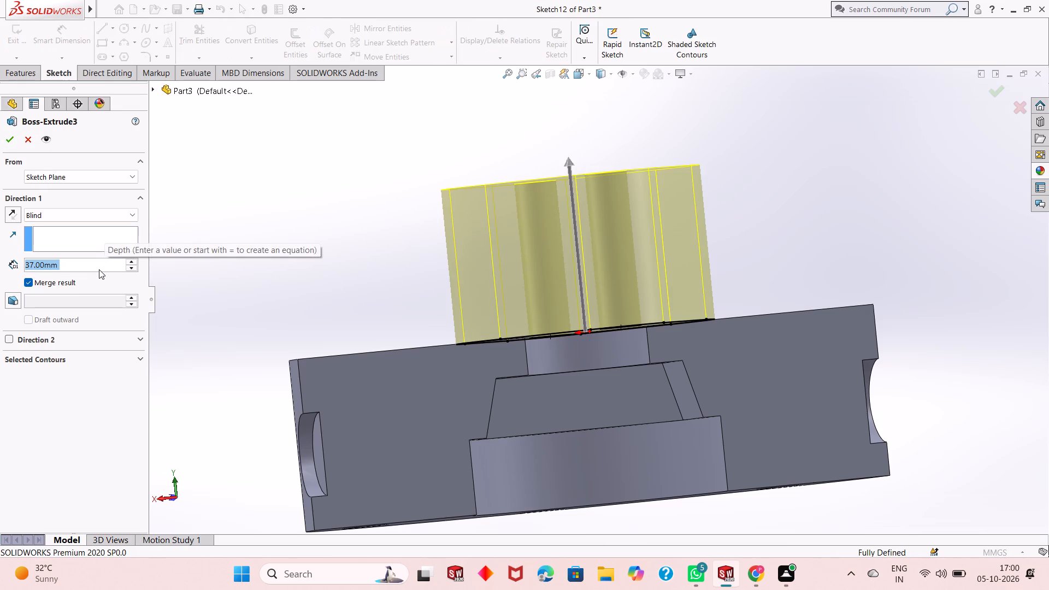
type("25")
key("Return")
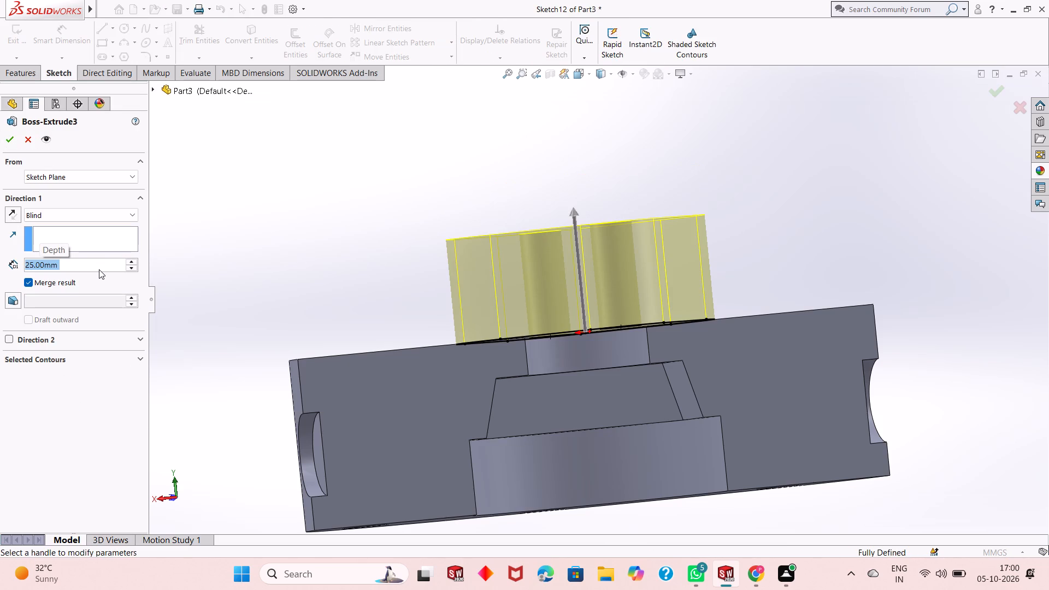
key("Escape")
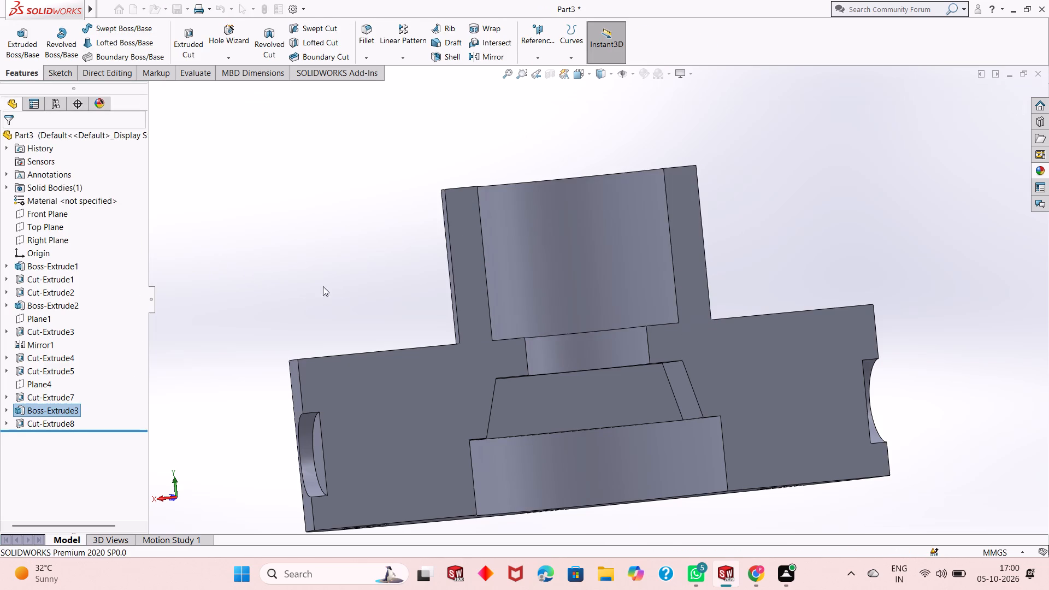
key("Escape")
Set the blind depth of the flange boss's 46 mm bore cut to 25 mm.
left_click(65, 426)
left_click(81, 390)
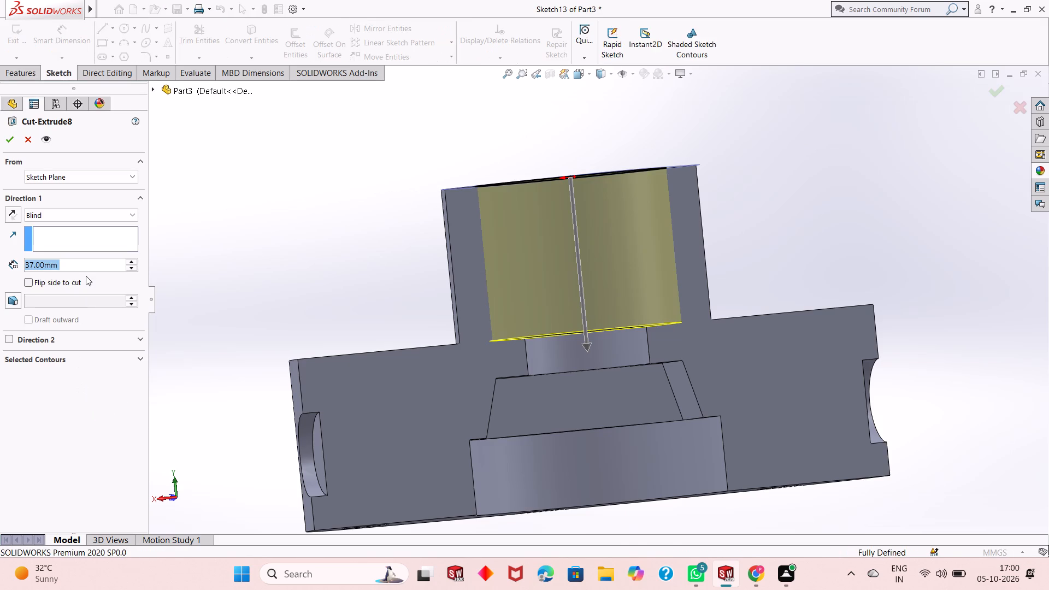
type("25")
key("Return")
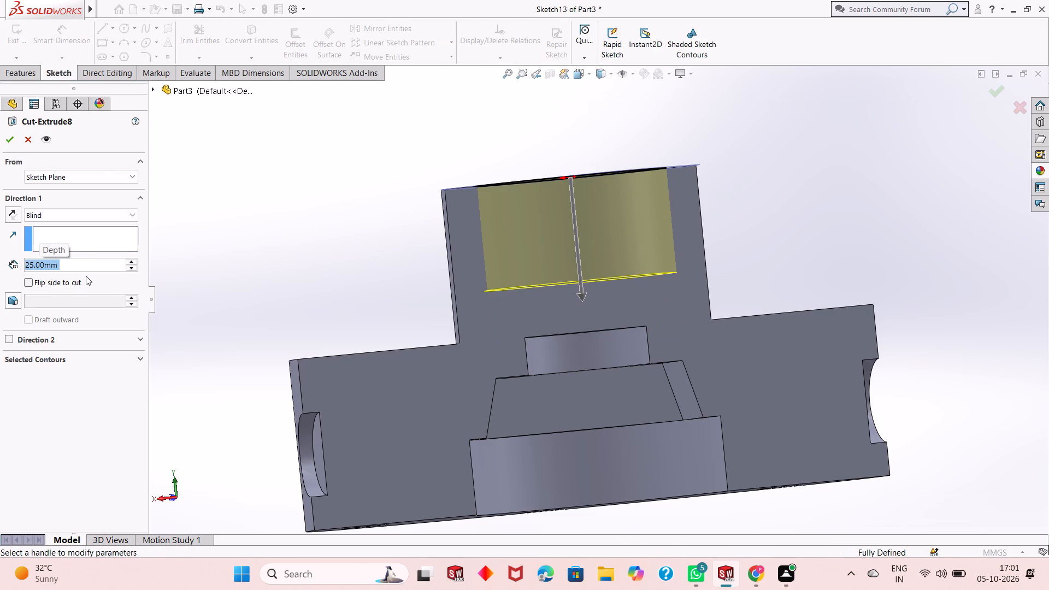
left_click(5, 140)
left_click(352, 253)
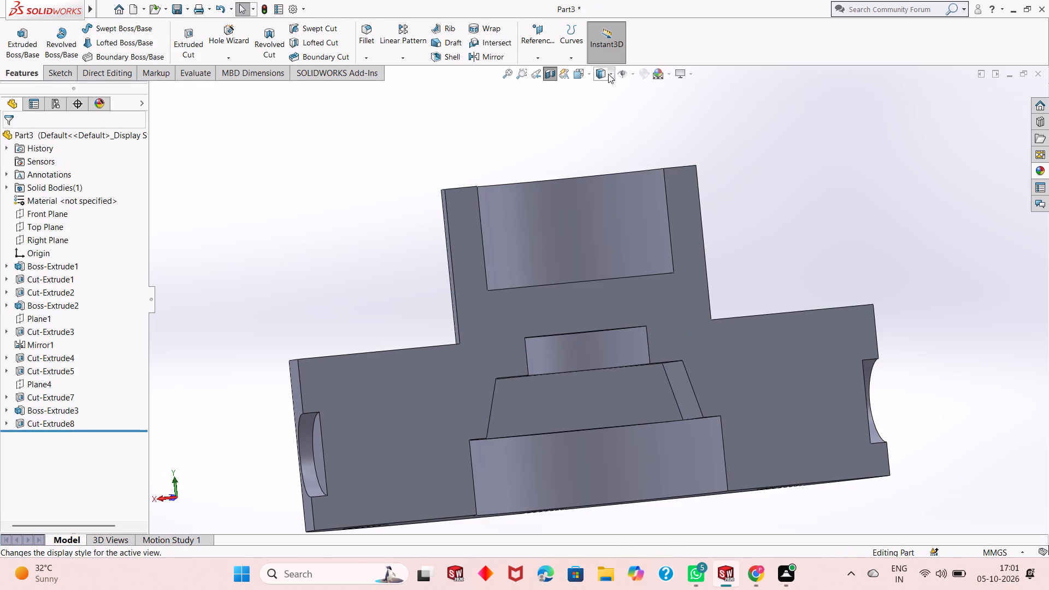
Create a reference plane parallel to the Top Plane, offset 53 mm upward to the floor of the flange boss's bore.
left_click(554, 44)
left_click(550, 67)
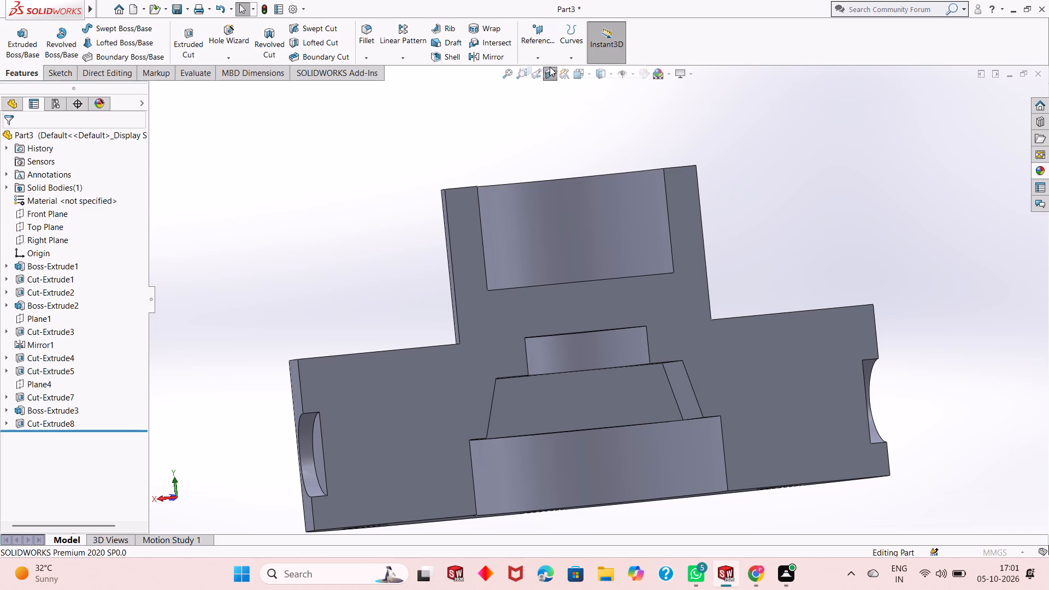
left_click(166, 94)
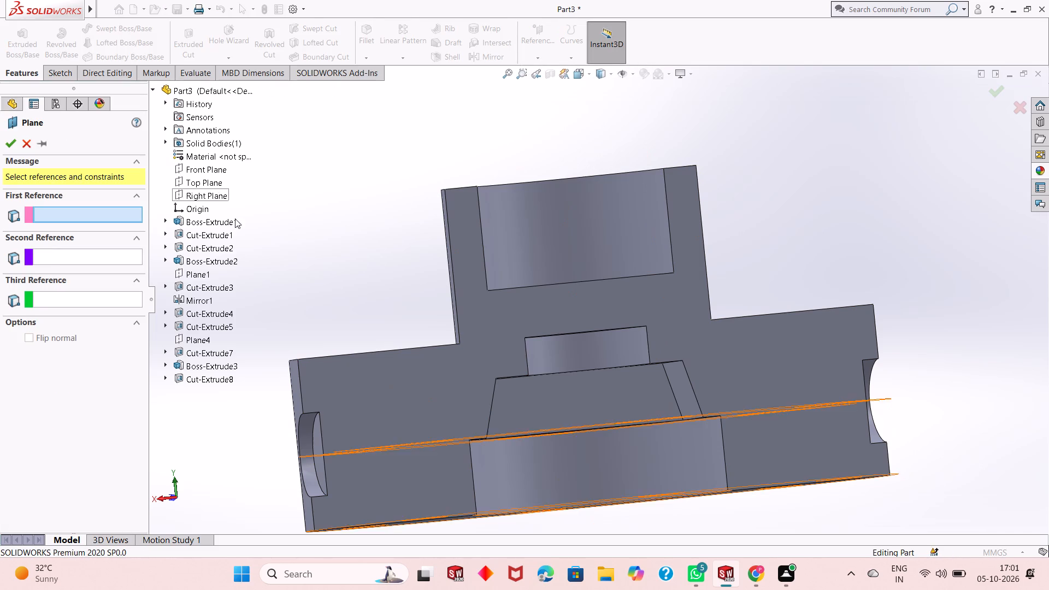
left_click(217, 185)
middle_click_drag(409, 255, 423, 308)
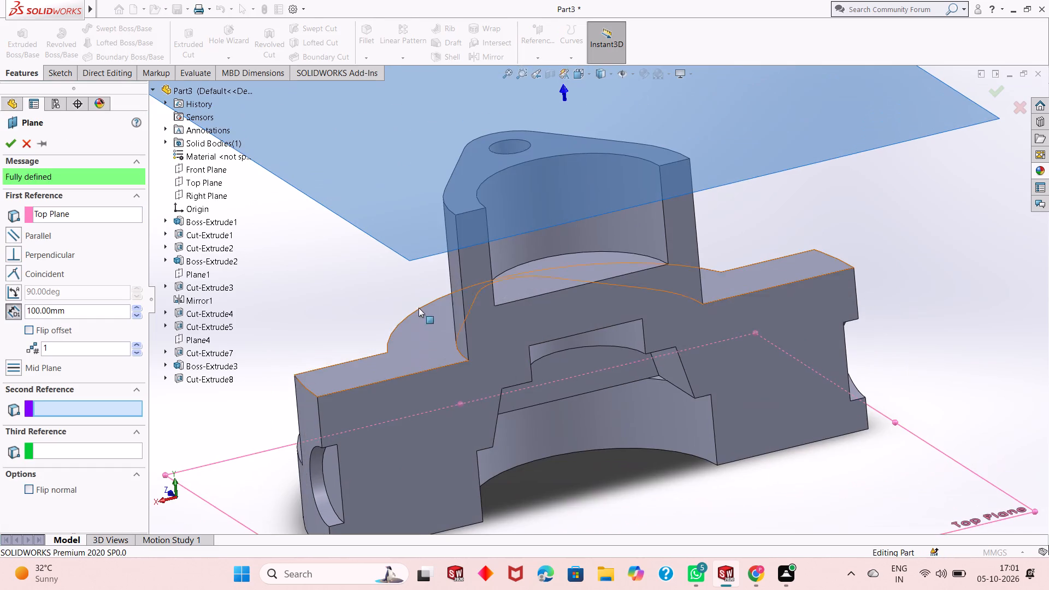
middle_click_drag(398, 295, 390, 269)
double_click(72, 312)
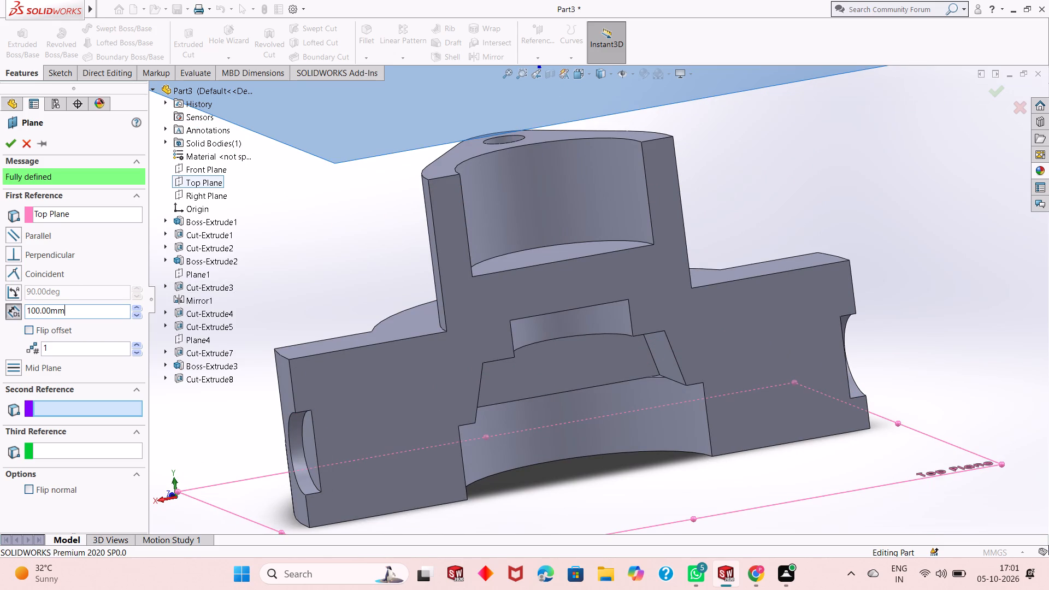
key("0")
key("Return")
double_click(73, 312)
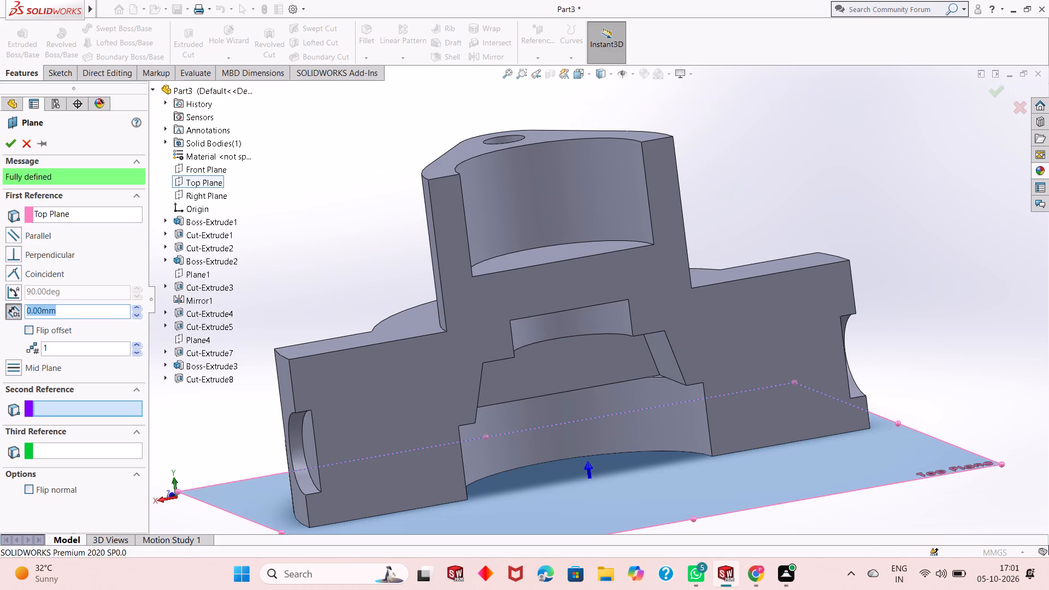
type("78")
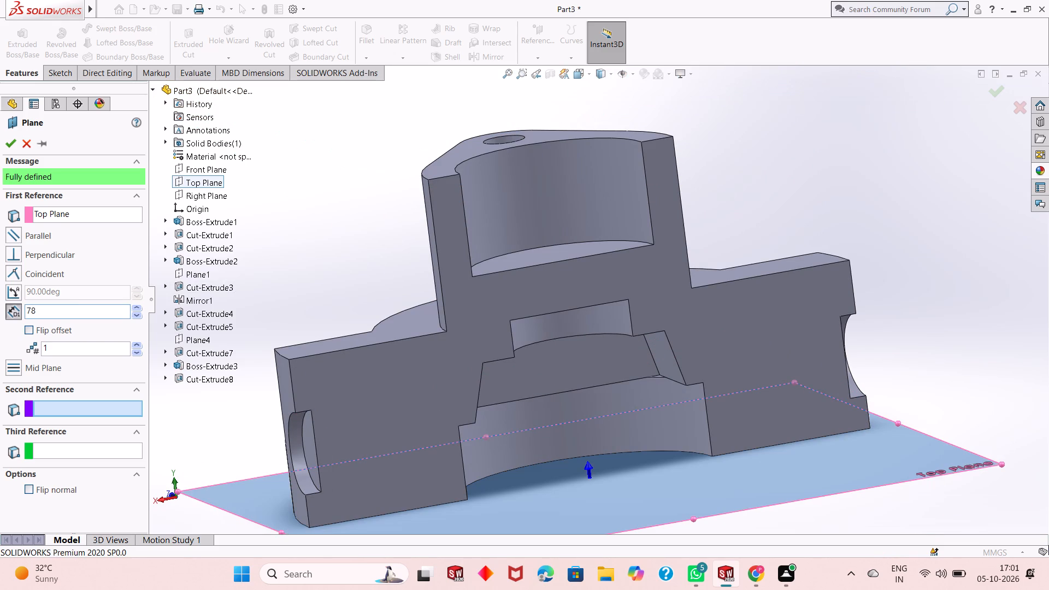
type("-25")
key("Return")
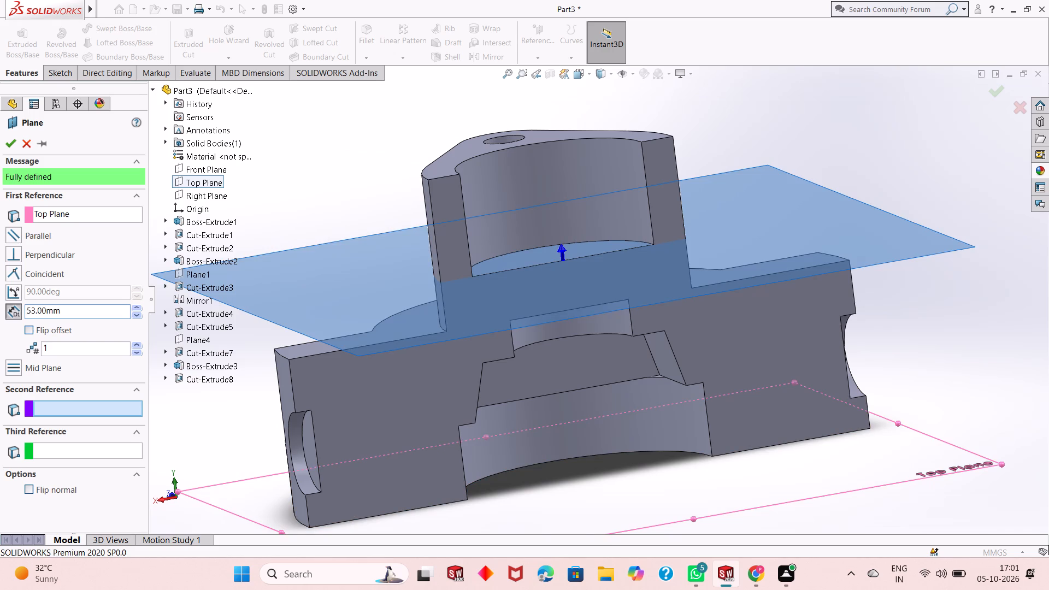
left_click(7, 143)
Sketch a circle about 50 mm in diameter, centred on the origin, on the new offset plane at the bore floor.
scroll(350, 241, "up", 1)
middle_click_drag(350, 241, 356, 200)
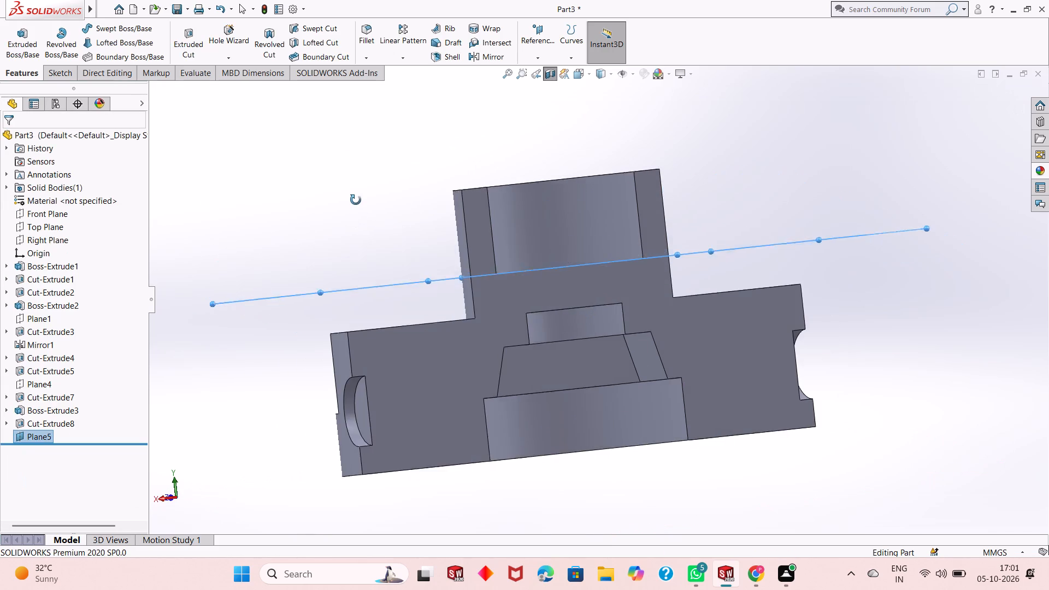
middle_click_drag(356, 200, 334, 235)
left_click(708, 231)
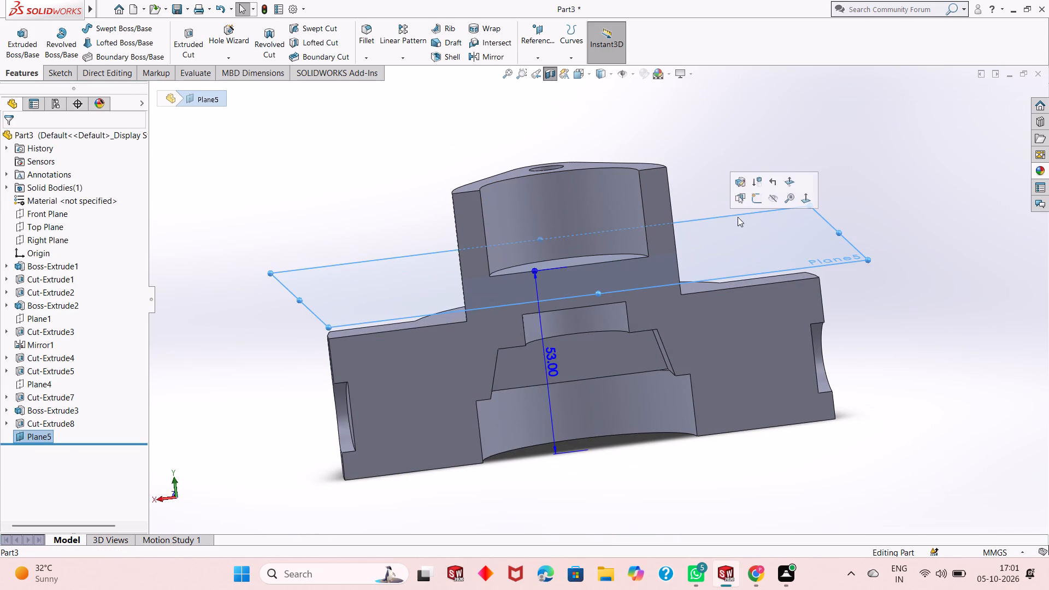
left_click(762, 194)
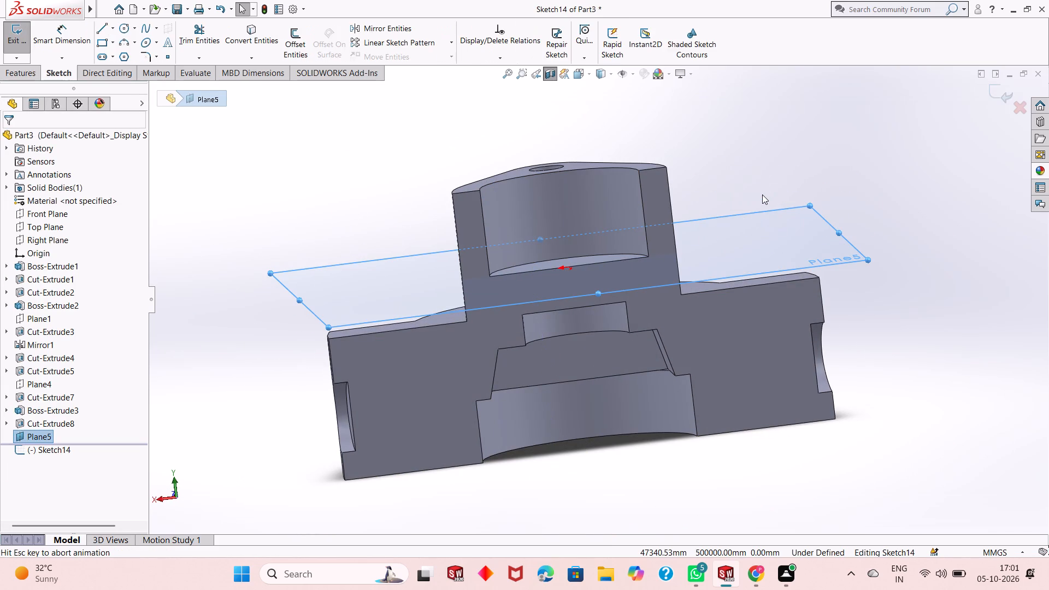
key("ctrl+8")
key("Escape")
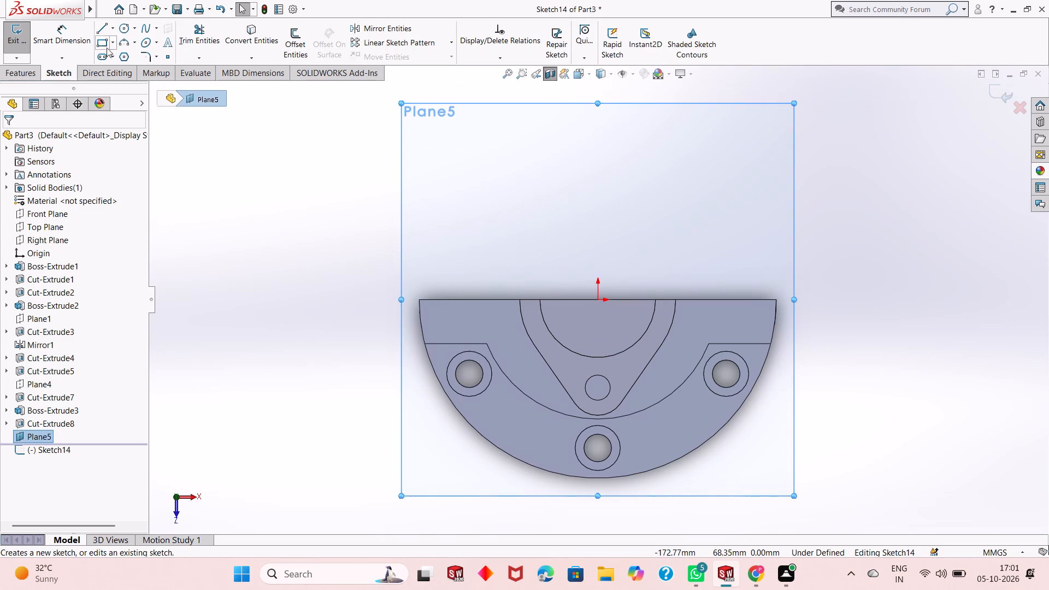
left_click(129, 31)
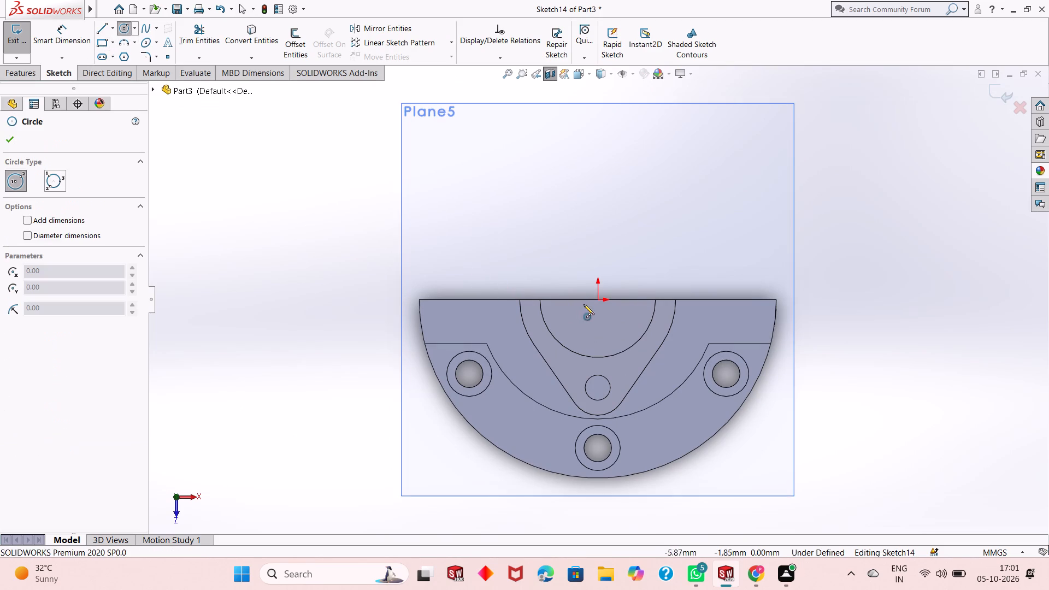
left_click(598, 301)
left_click(621, 241)
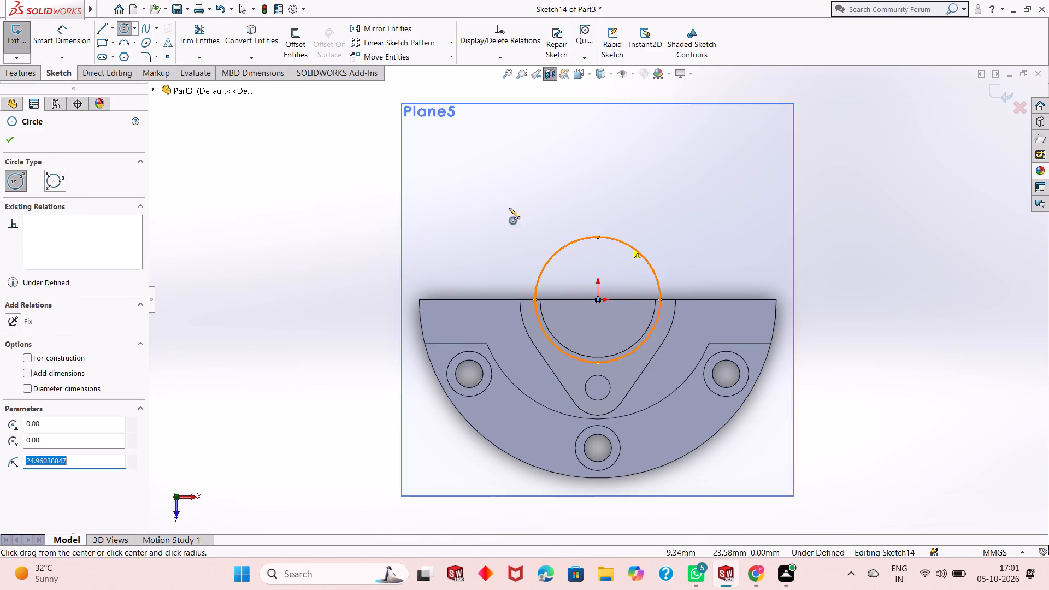
key("Escape")
key("Escape")
Dimension the circle's diameter, settling on 55 mm.
middle_click_drag(441, 404, 410, 222)
middle_click_drag(607, 357, 611, 358)
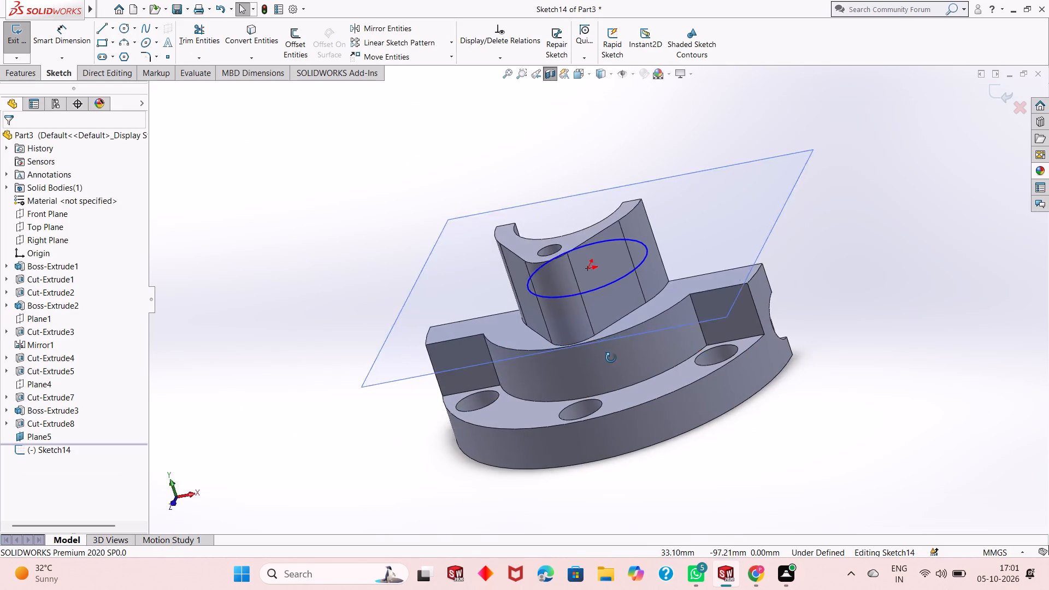
middle_click_drag(611, 358, 589, 294)
middle_click_drag(711, 331, 517, 411)
scroll(584, 292, "down", 2)
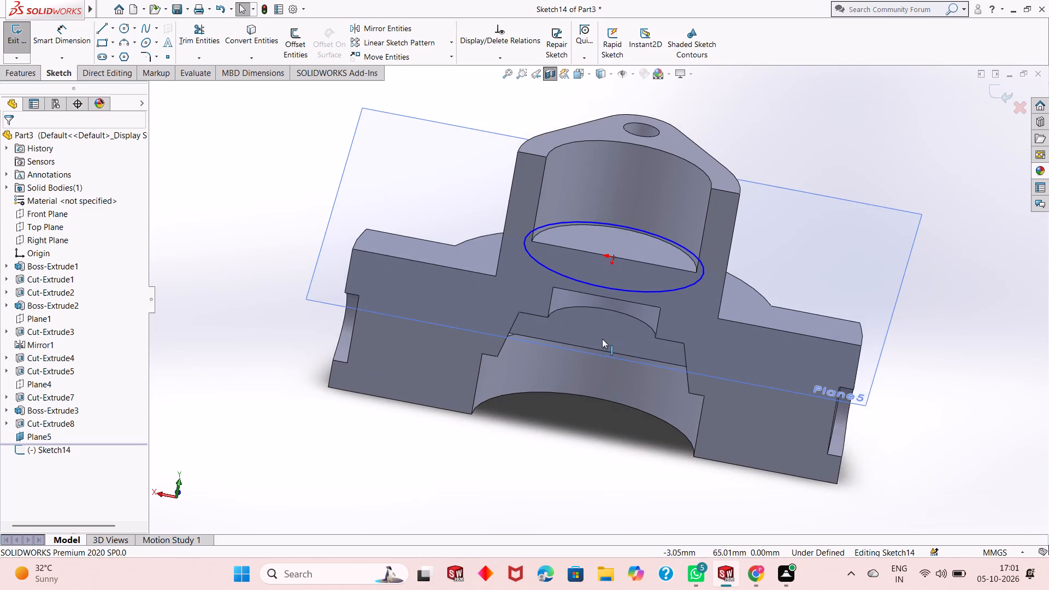
middle_click_drag(603, 339, 614, 294)
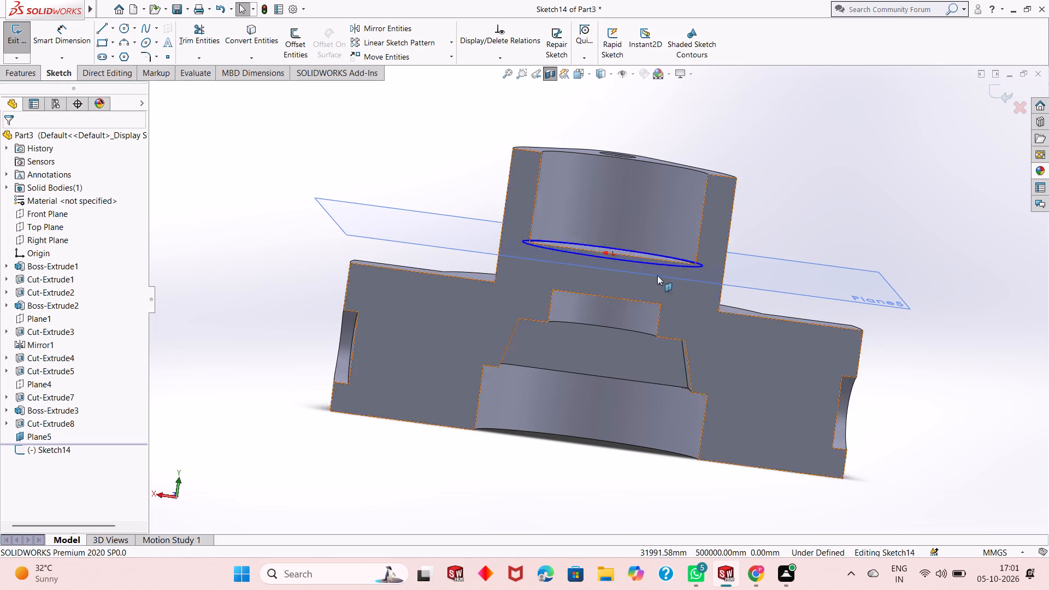
middle_click_drag(620, 345, 614, 337)
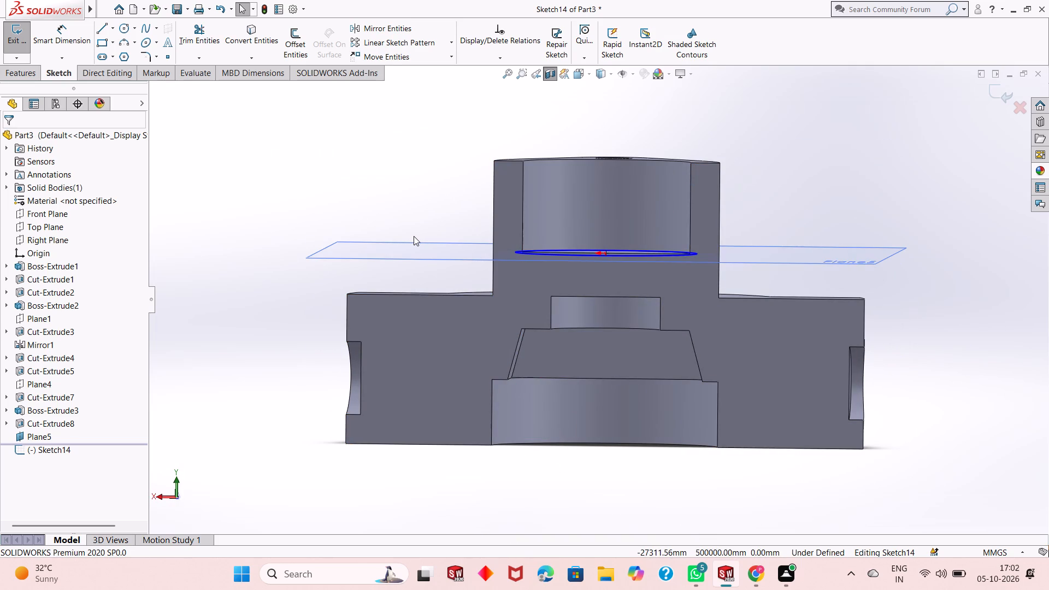
middle_click_drag(561, 238, 555, 331)
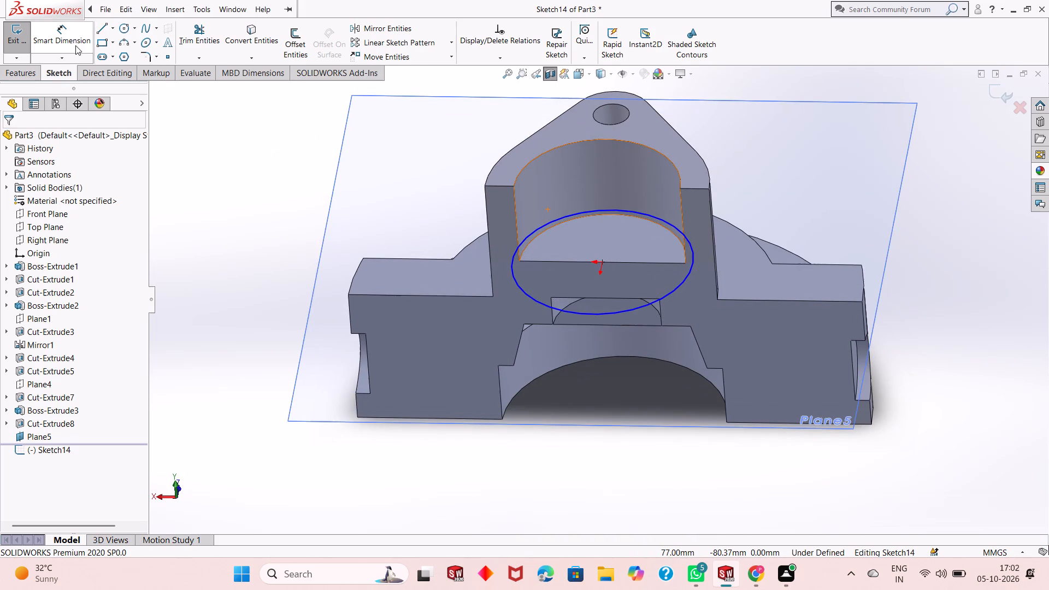
left_click(75, 45)
left_click(546, 307)
left_click(374, 462)
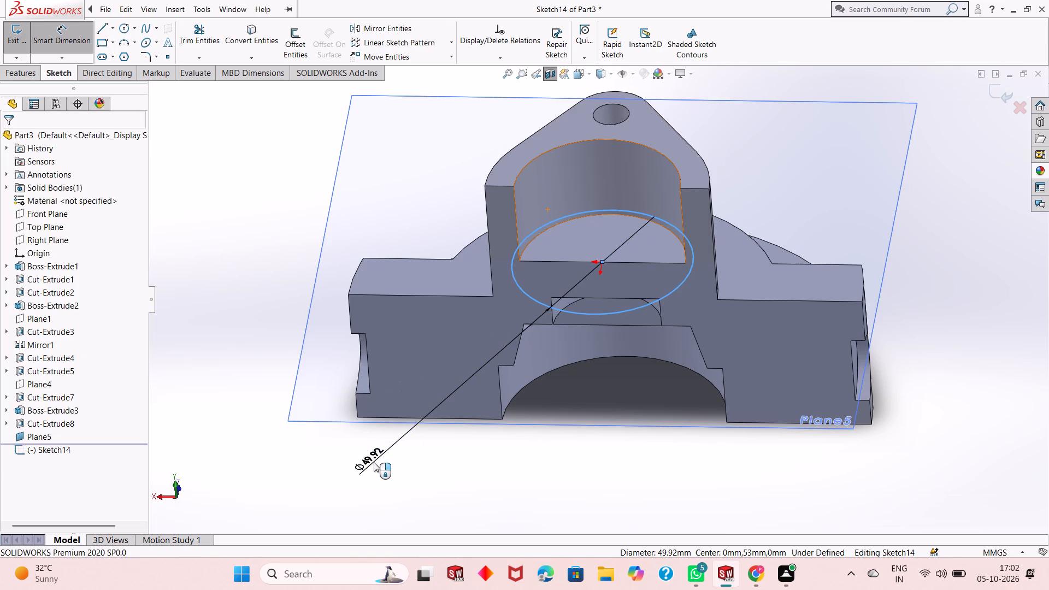
type("50")
key("Return")
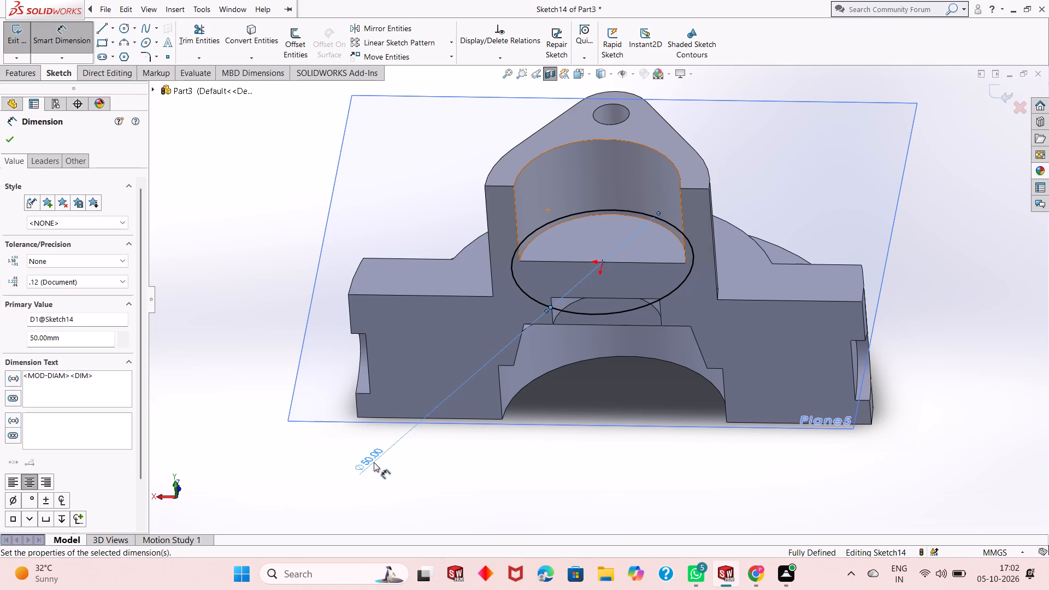
double_click(374, 462)
type("55")
key("Return")
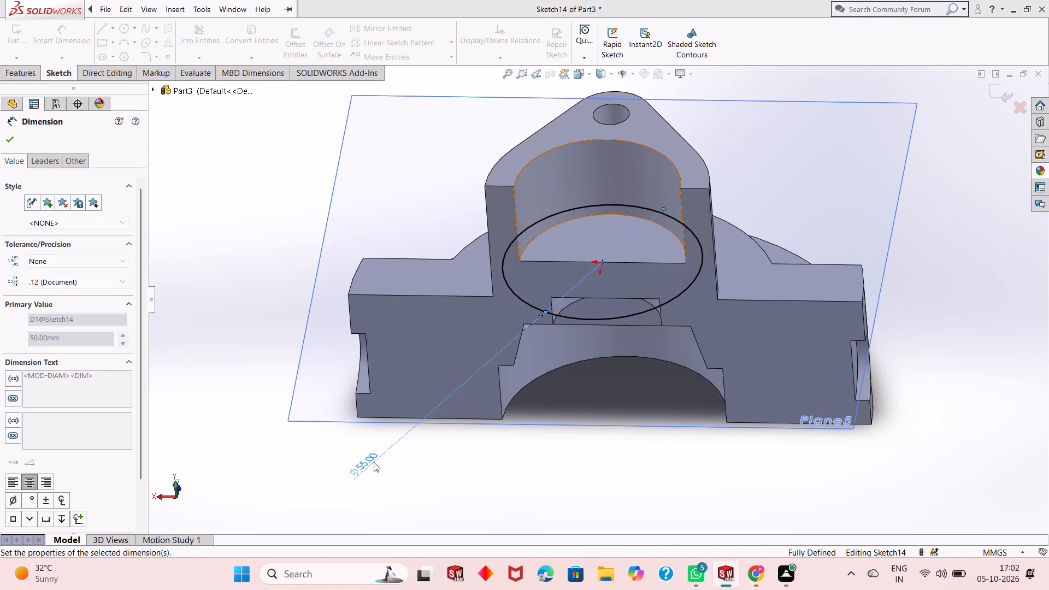
left_click(12, 141)
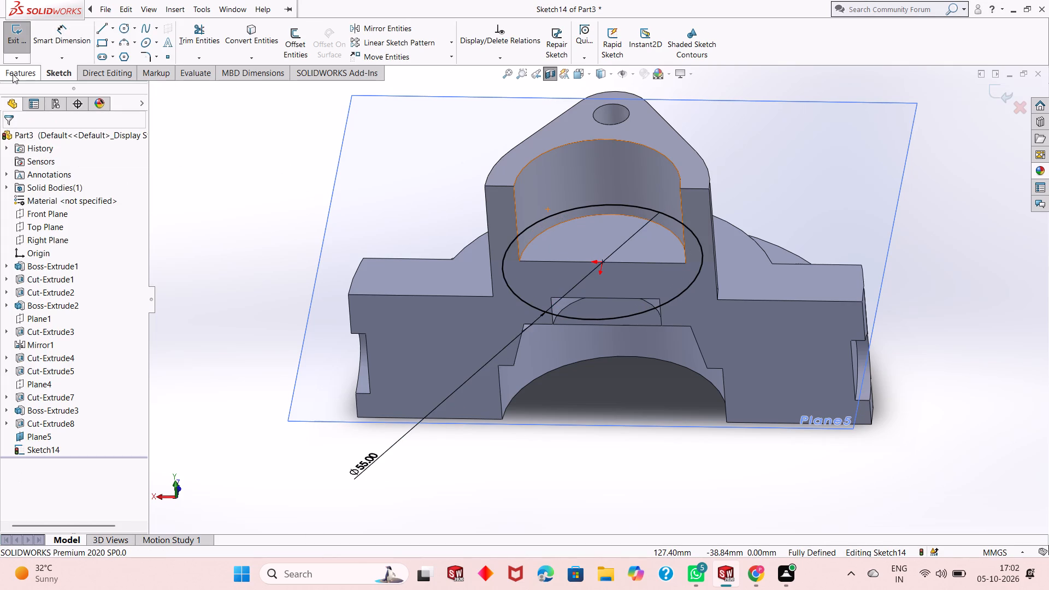
Cut the 55 mm circle downward from its sketch plane as a blind extruded cut 12 mm deep.
left_click(13, 74)
left_click(178, 52)
middle_click_drag(581, 358, 587, 288)
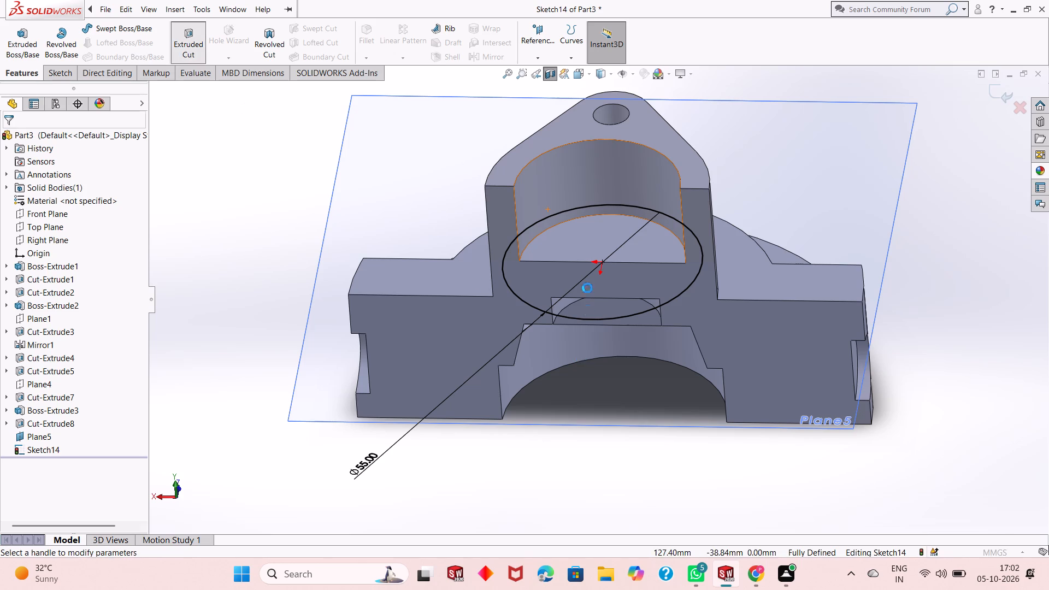
middle_click_drag(587, 288, 587, 281)
scroll(604, 346, "up", 1)
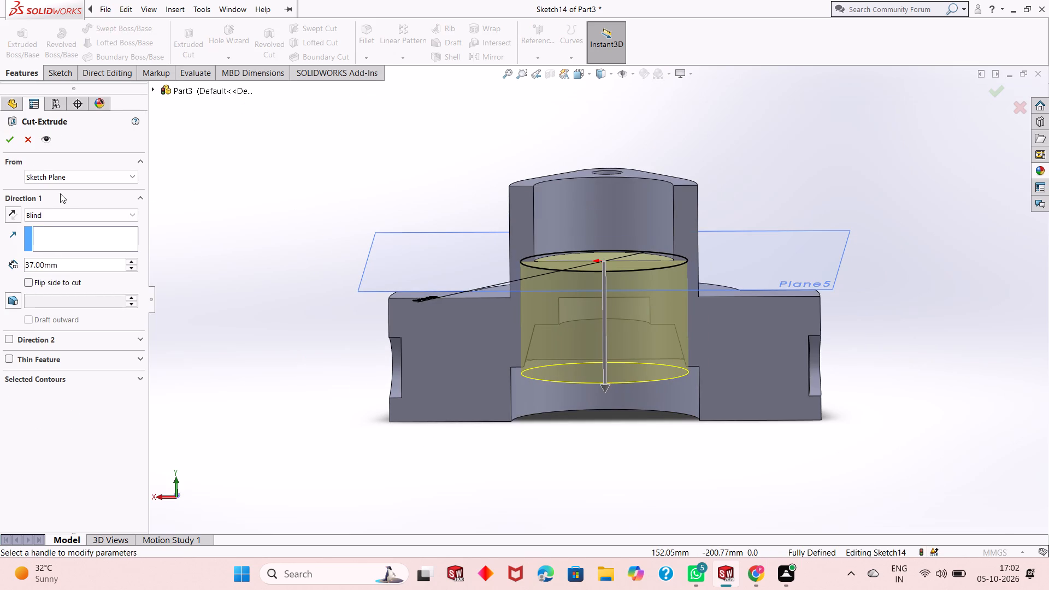
double_click(65, 268)
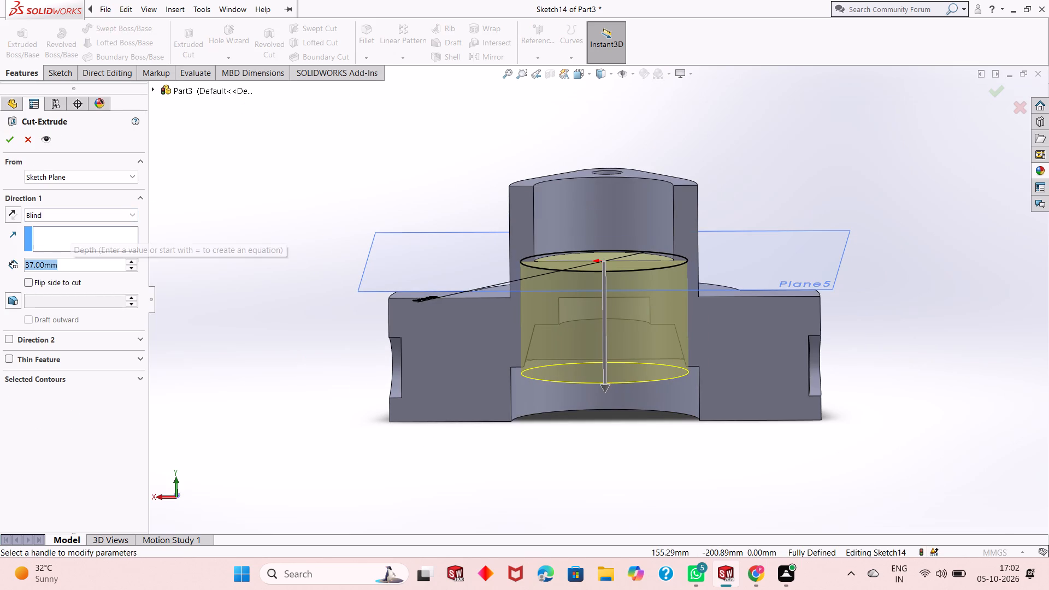
type("37-")
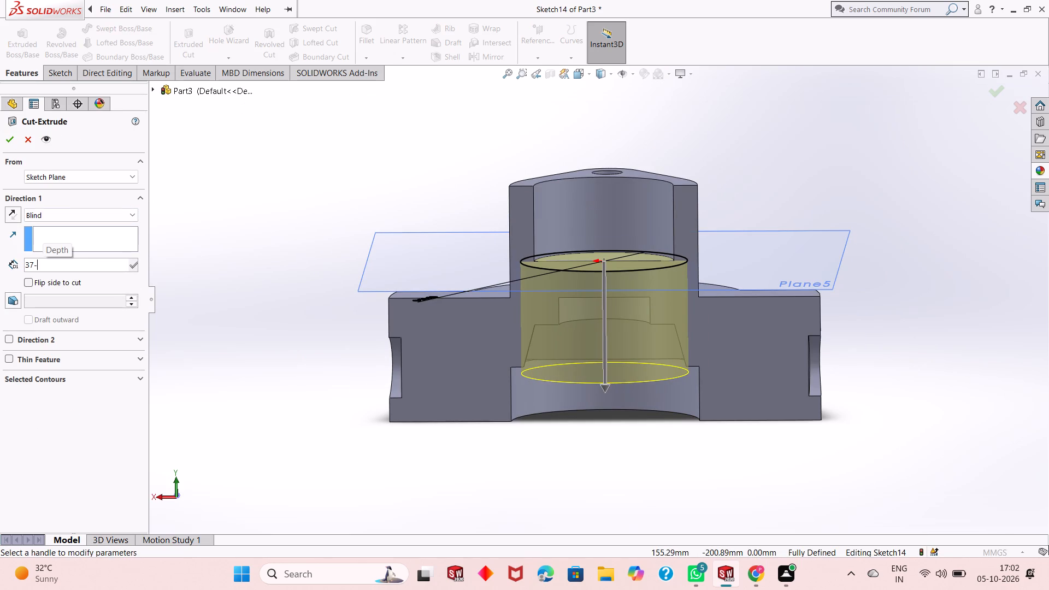
key("3")
key("BackSpace")
type("25")
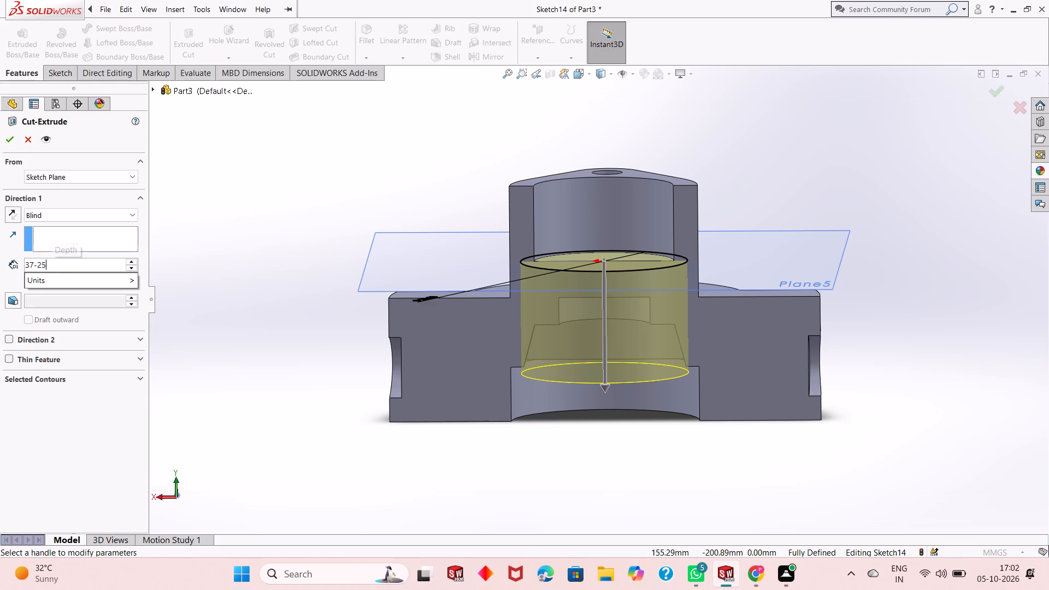
key("Return")
left_click(7, 139)
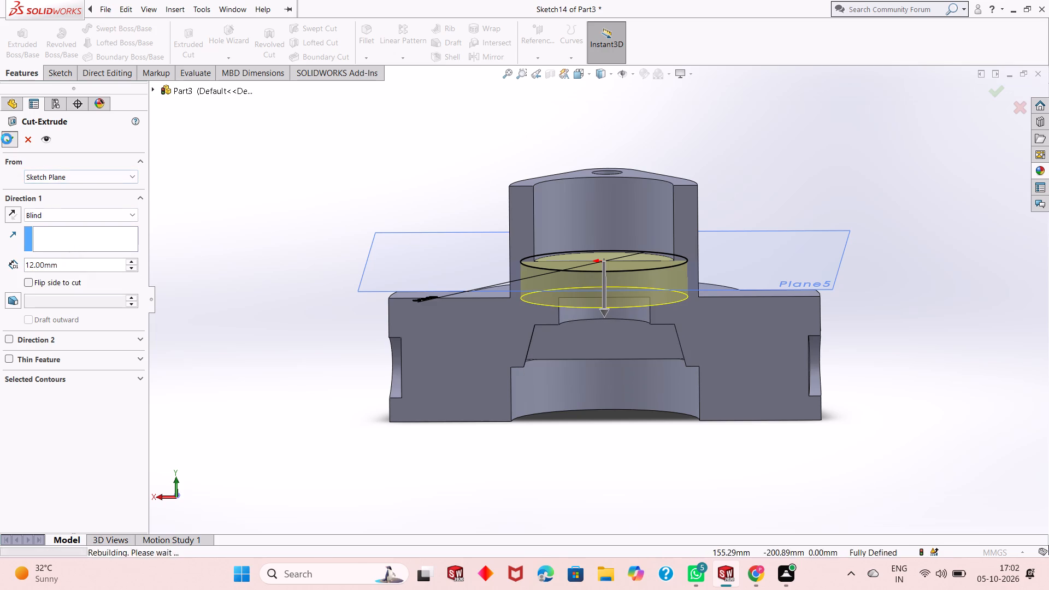
key("Escape")
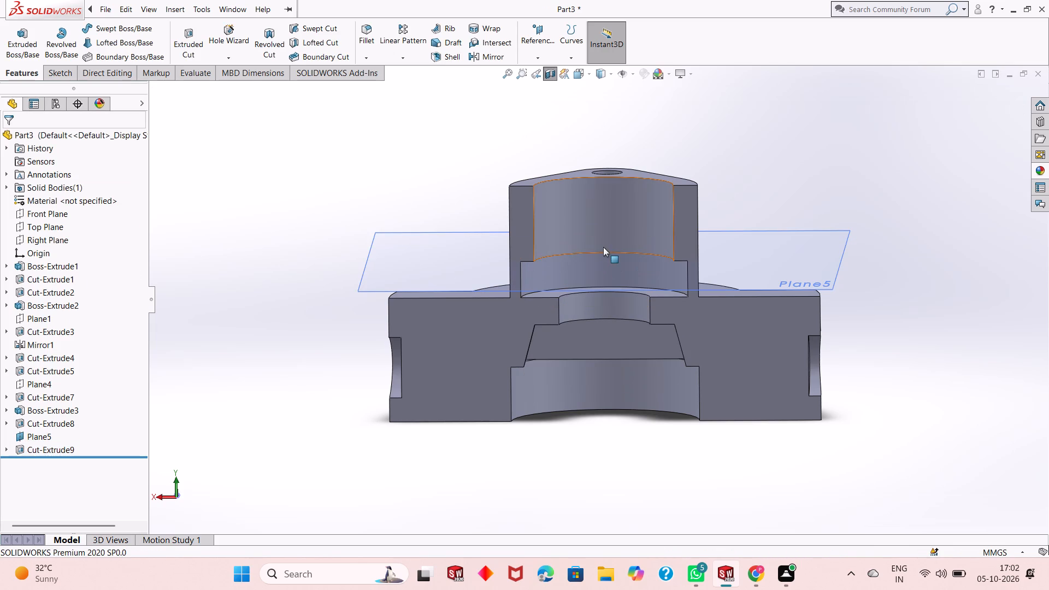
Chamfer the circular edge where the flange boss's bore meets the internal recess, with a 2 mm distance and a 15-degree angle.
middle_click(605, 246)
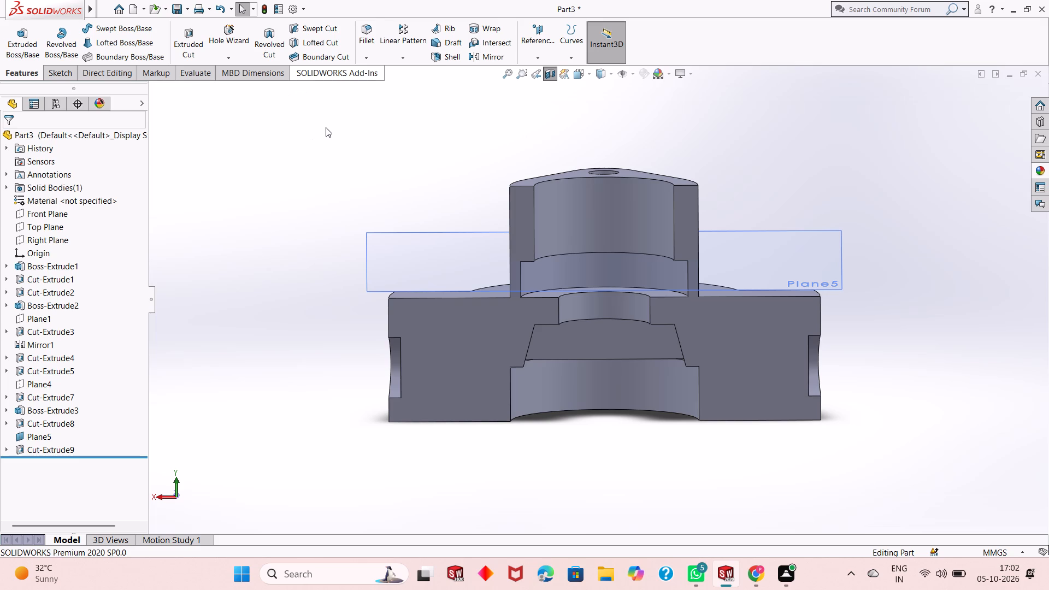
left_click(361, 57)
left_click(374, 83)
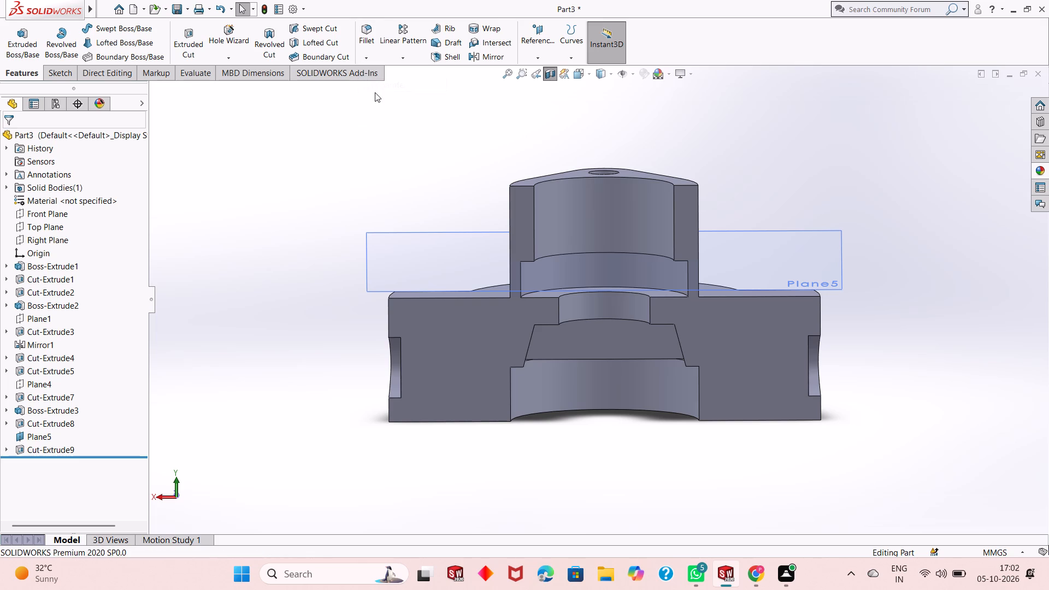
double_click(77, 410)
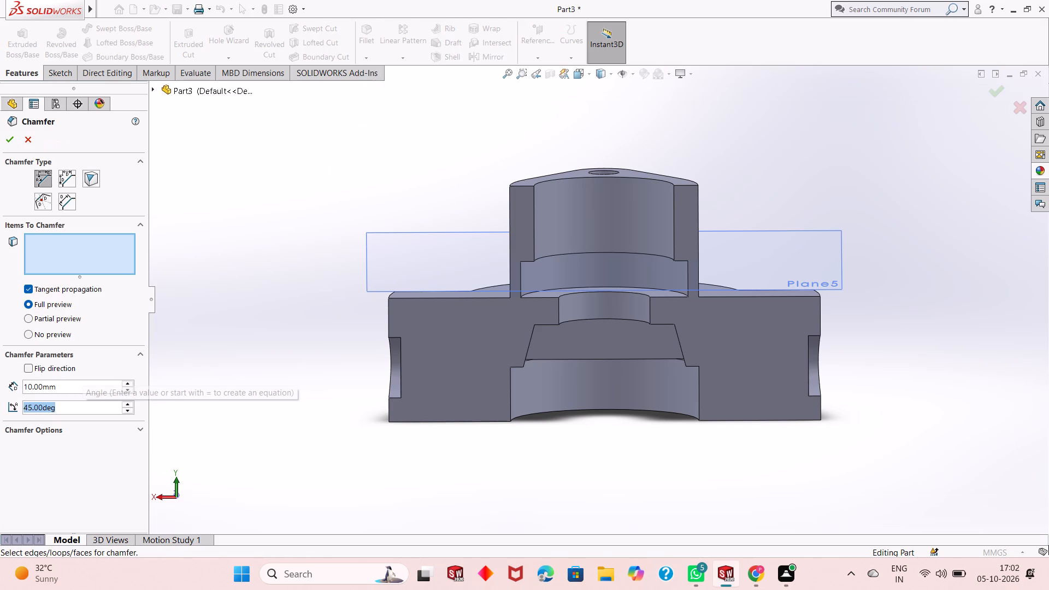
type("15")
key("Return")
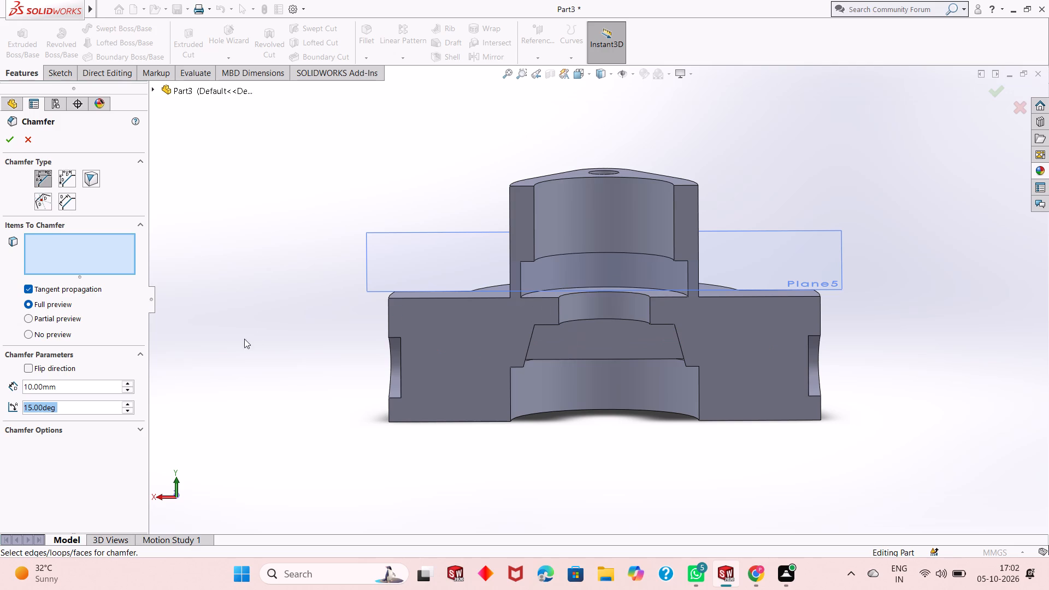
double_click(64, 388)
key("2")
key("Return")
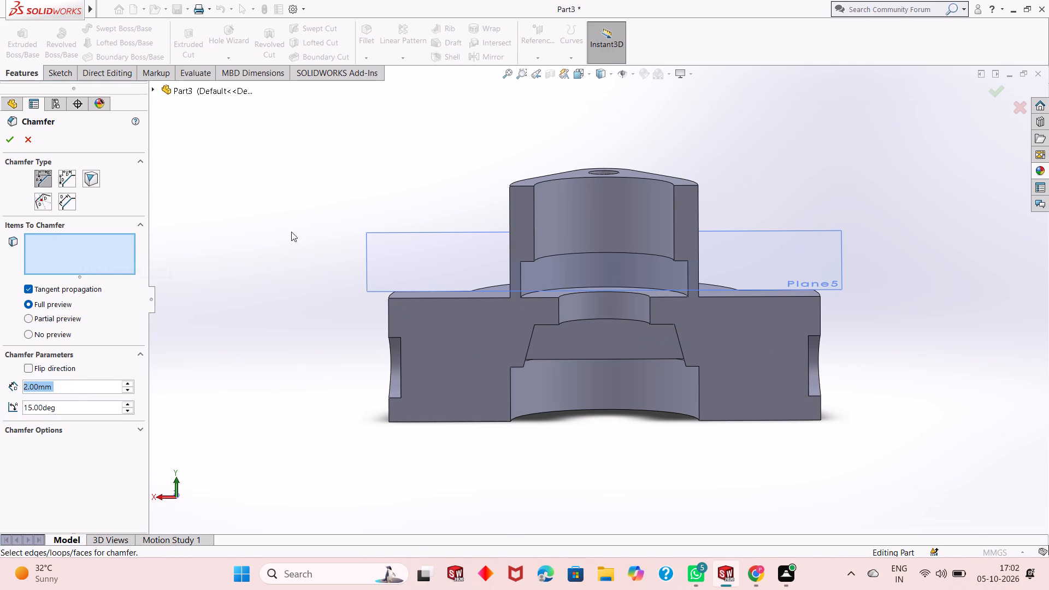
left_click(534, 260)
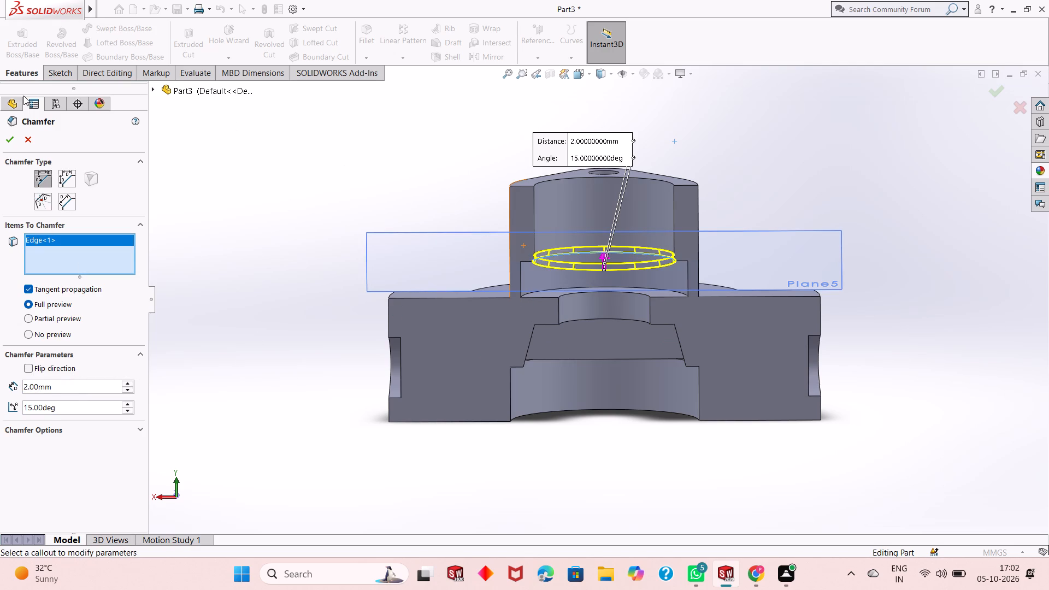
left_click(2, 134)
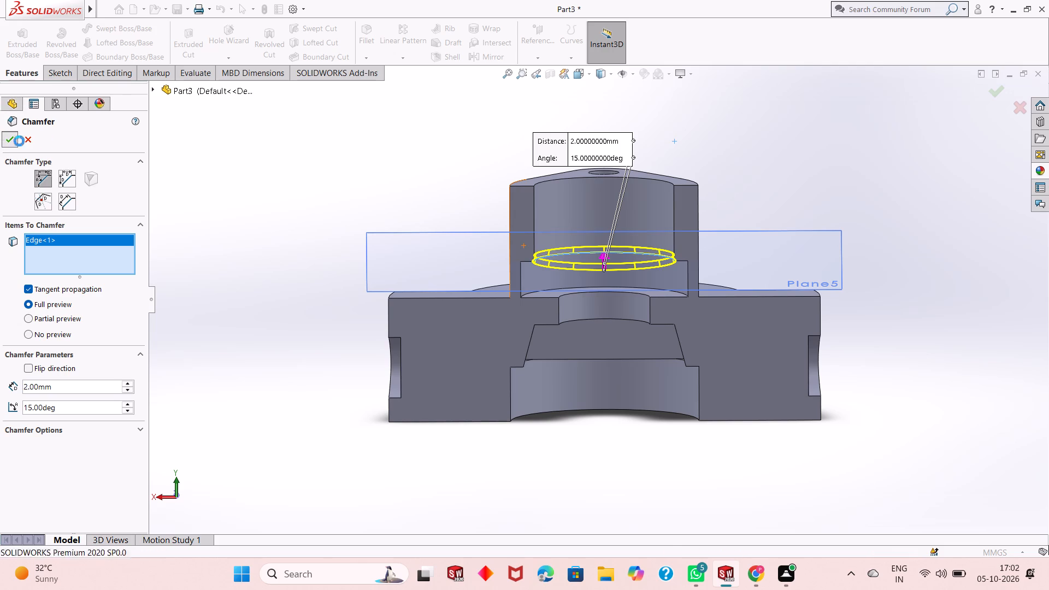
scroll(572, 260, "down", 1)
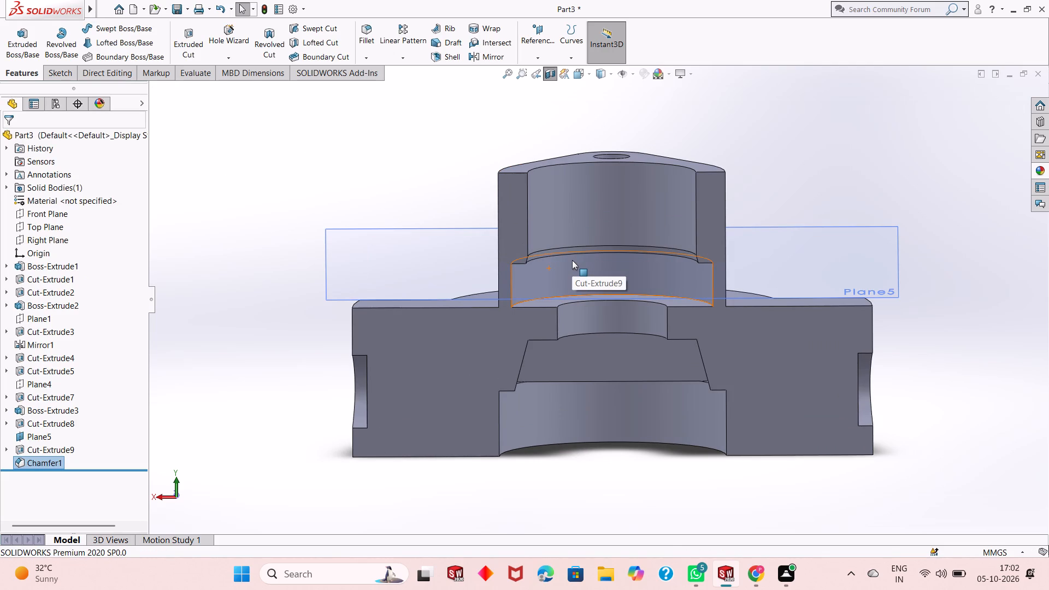
Undo back through the chamfer, the 12 mm recess cut, its 55 mm circle sketch and the 53 mm offset plane.
key("ctrl+z")
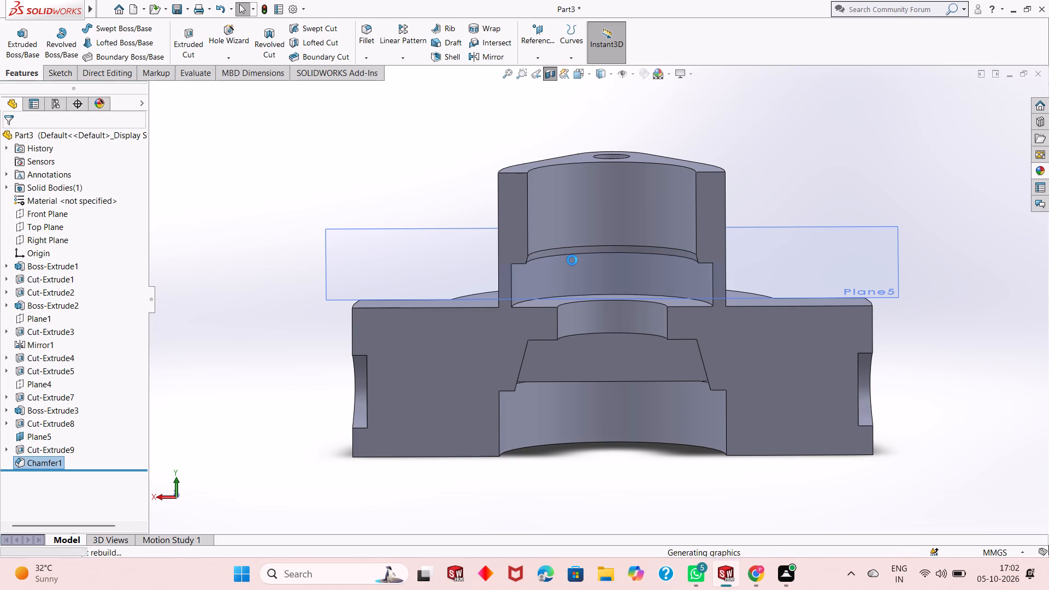
key("ctrl+z")
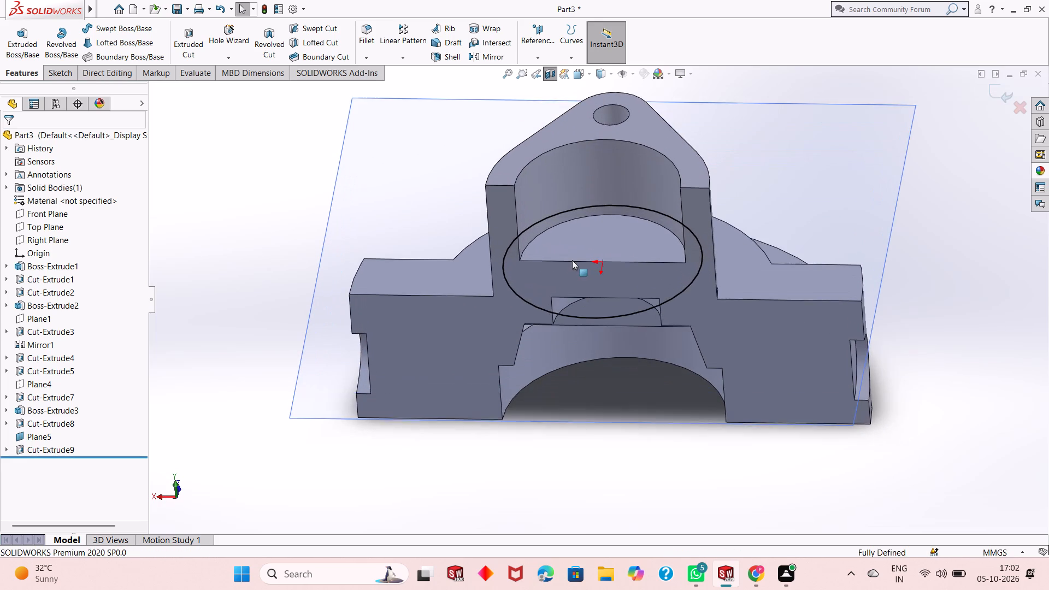
key("ctrl+z")
key("ctrl+z")
key("ctrl+z")
key("ctrl+z")
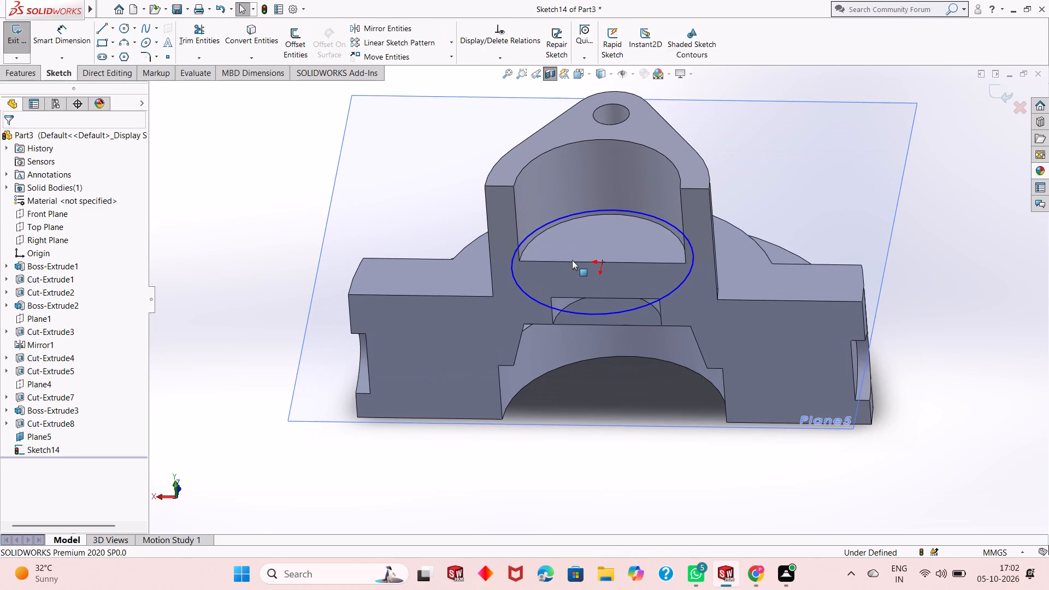
key("ctrl+z")
key("ctrl+z")
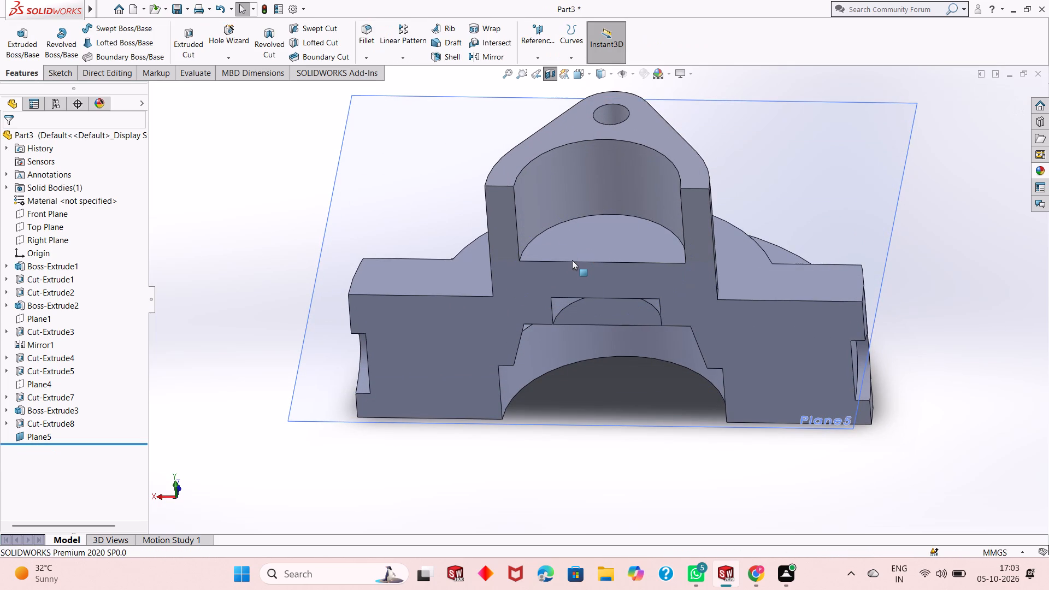
key("ctrl+z")
Edit the flange boss's bore cut and set its blind depth to 37 mm.
scroll(616, 383, "up", 1)
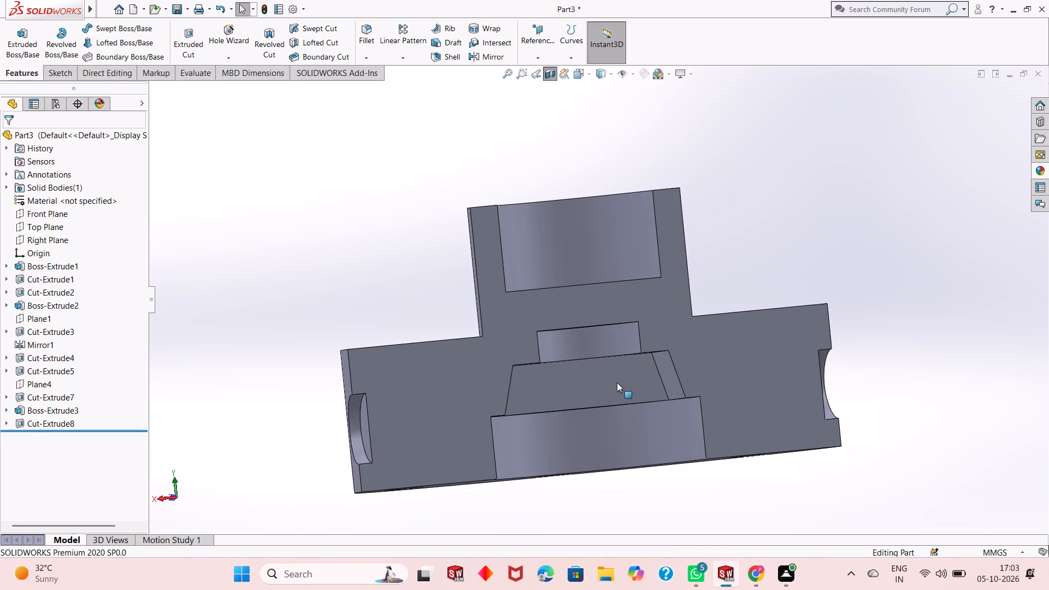
middle_click_drag(619, 361, 600, 368)
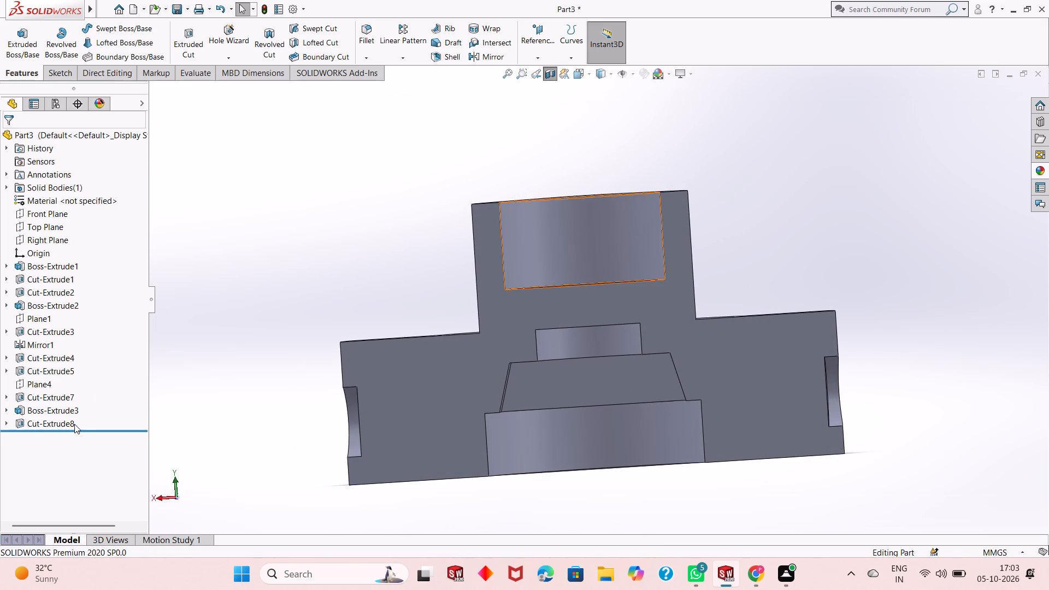
left_click(74, 424)
left_click(90, 392)
type("37")
key("Return")
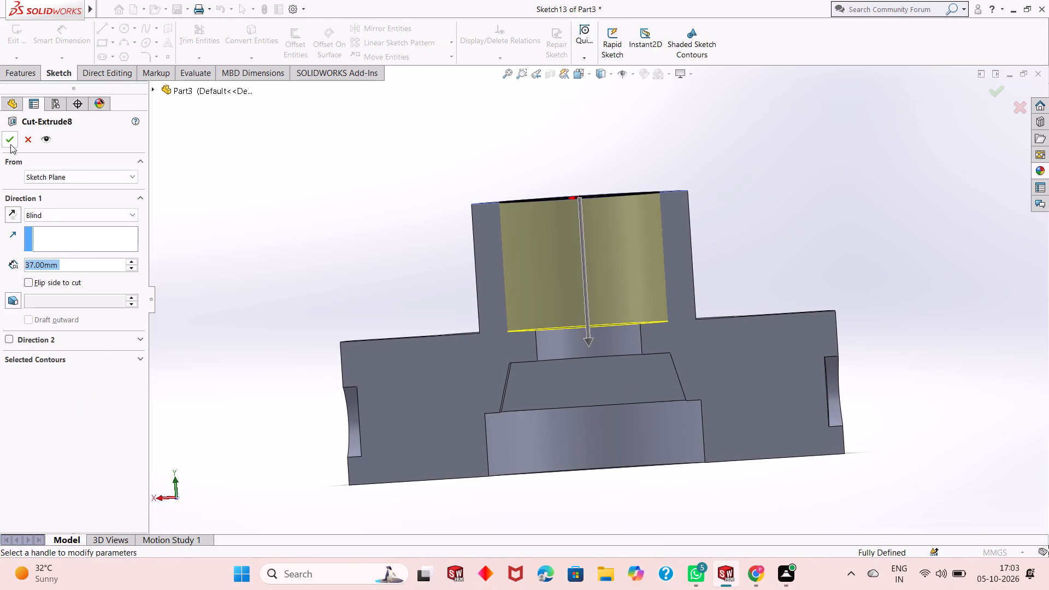
left_click(10, 144)
Inspect the deepened bore in section, then turn off the section view and examine the whole part from several sides.
scroll(596, 352, "up", 1)
middle_click_drag(596, 352, 597, 340)
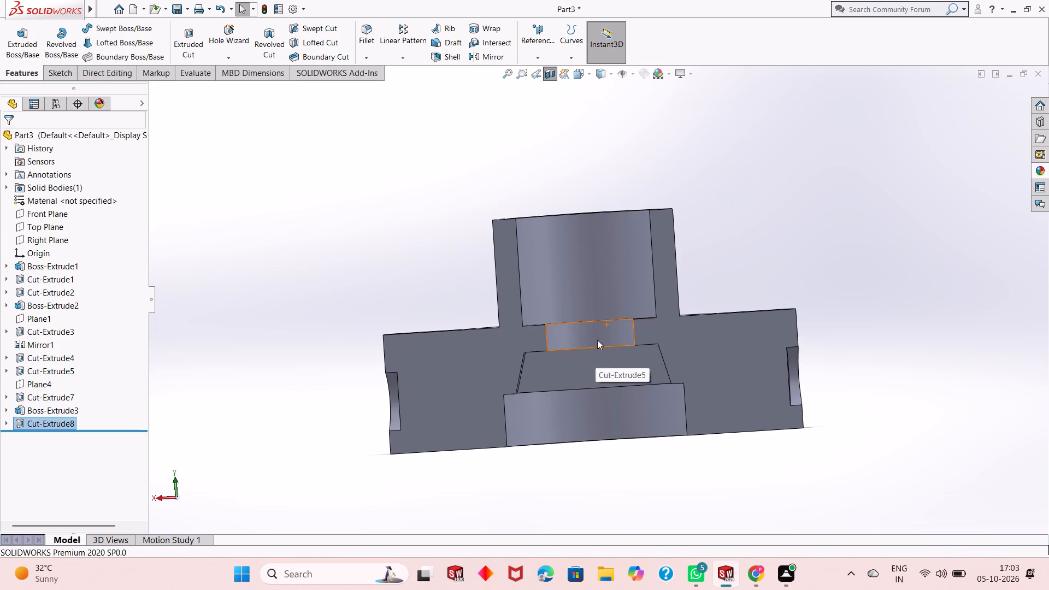
middle_click_drag(597, 340, 593, 369)
scroll(593, 369, "up", 1)
scroll(575, 317, "down", 2)
scroll(627, 299, "down", 3)
scroll(559, 398, "up", 3)
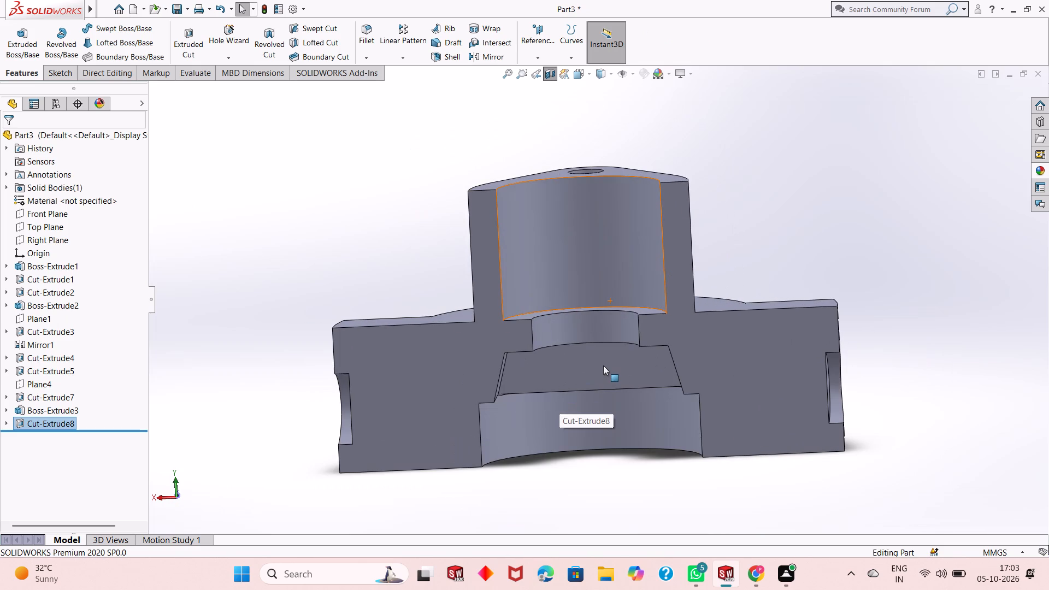
left_click(550, 72)
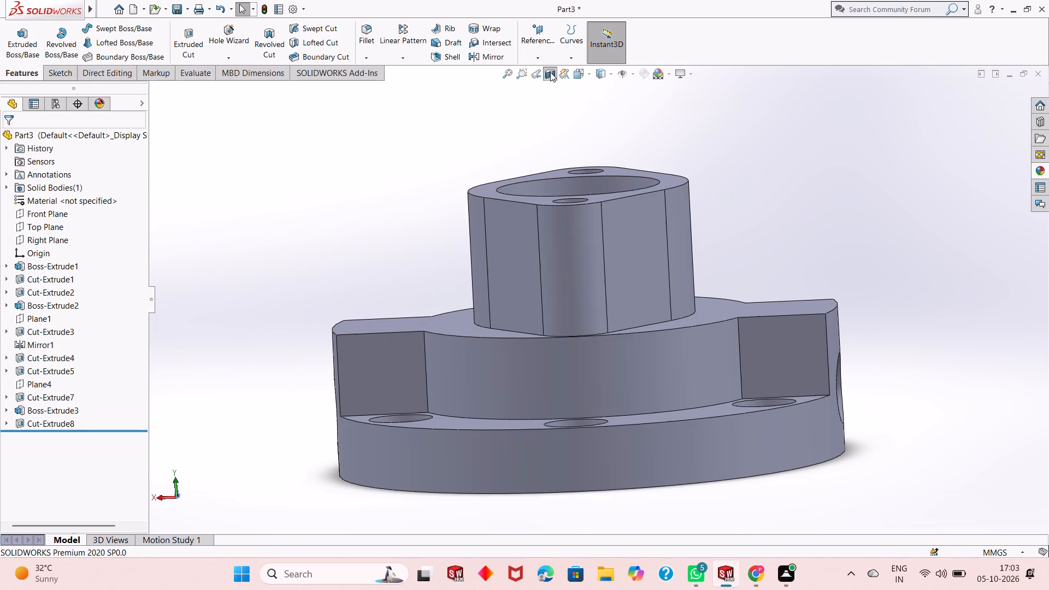
middle_click_drag(613, 252, 624, 277)
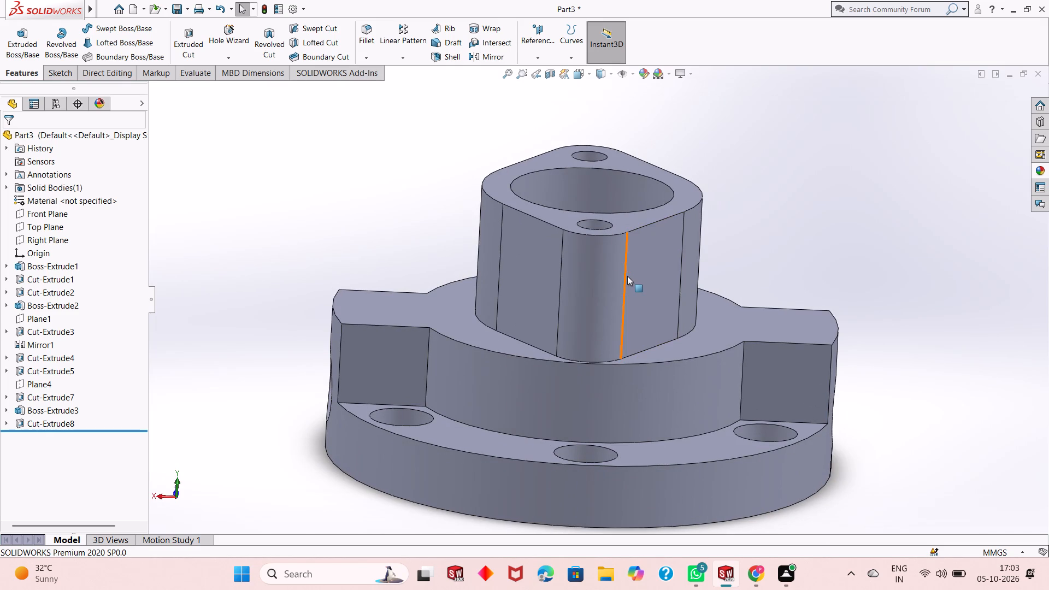
middle_click_drag(713, 292, 634, 294)
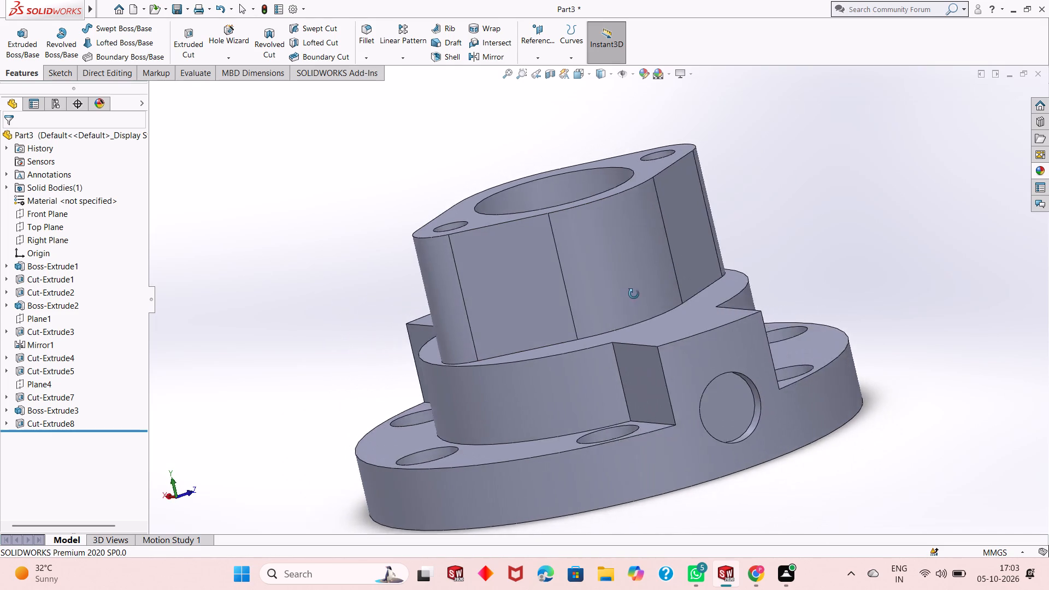
middle_click_drag(634, 294, 676, 347)
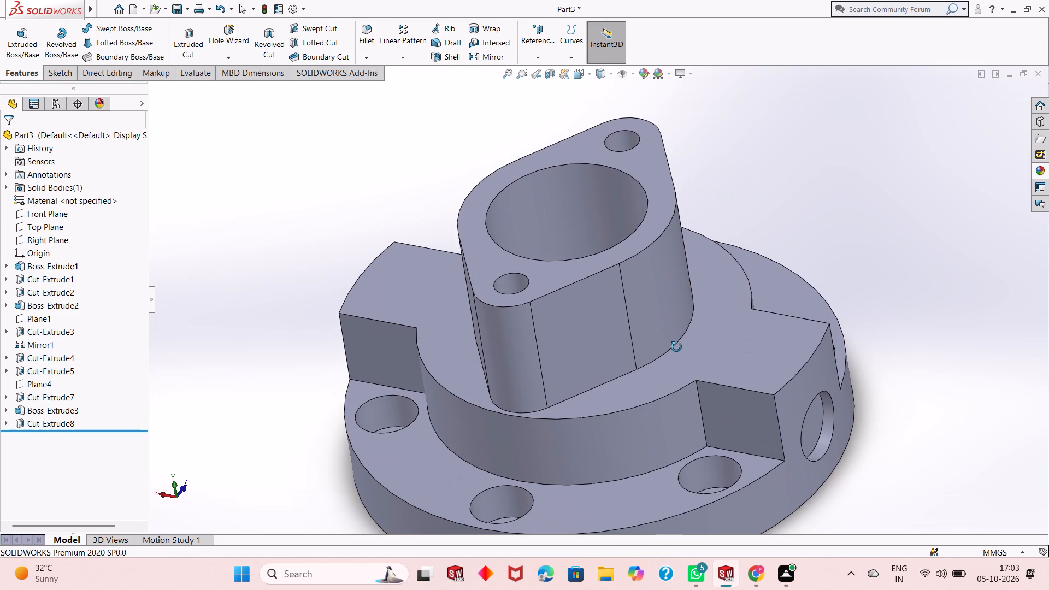
middle_click_drag(676, 347, 717, 304)
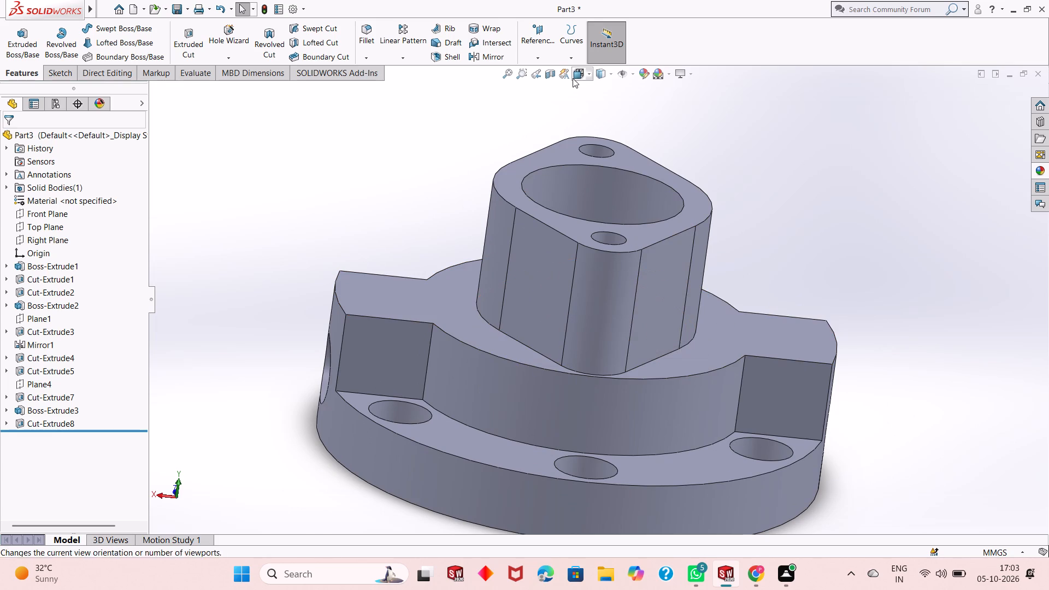
On the raised disc face around the flange boss, sketch two circles about 10 mm in diameter, horizontally aligned on either side of the origin.
left_click(403, 292)
left_click(457, 265)
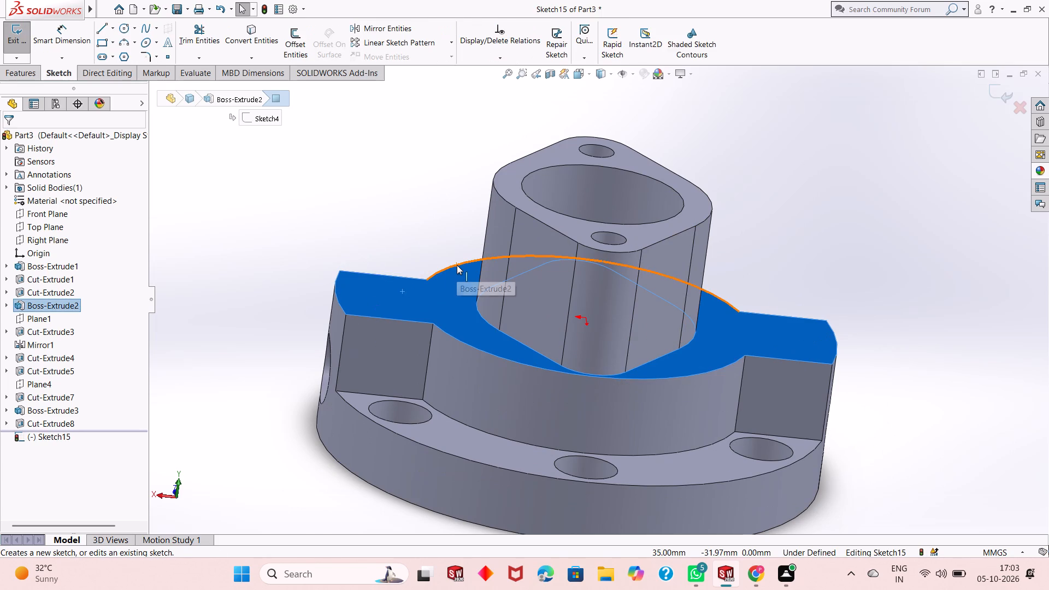
key("ctrl+8")
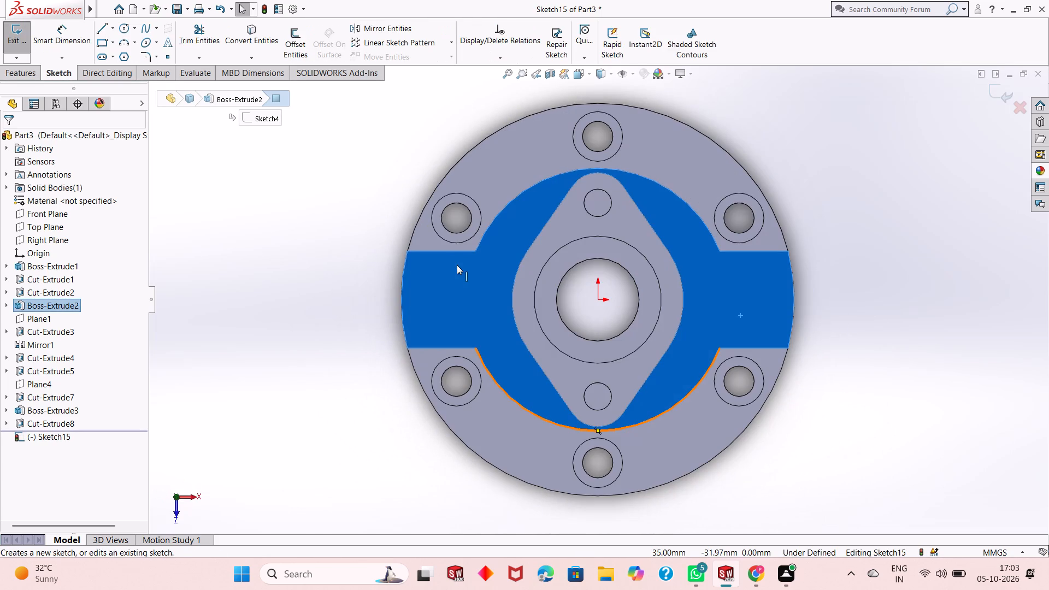
key("Escape")
left_click(129, 27)
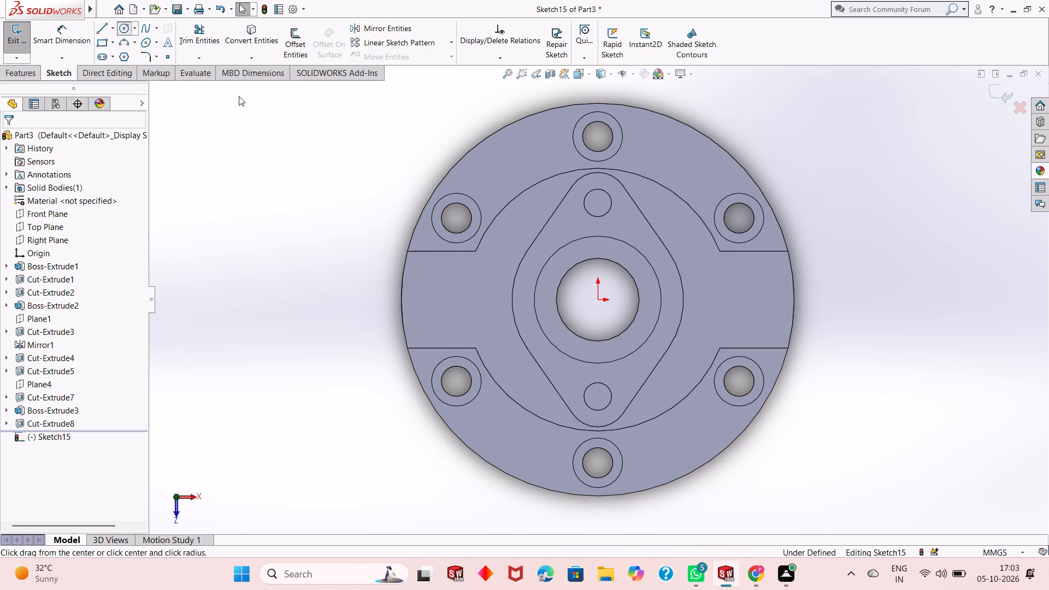
left_click(475, 299)
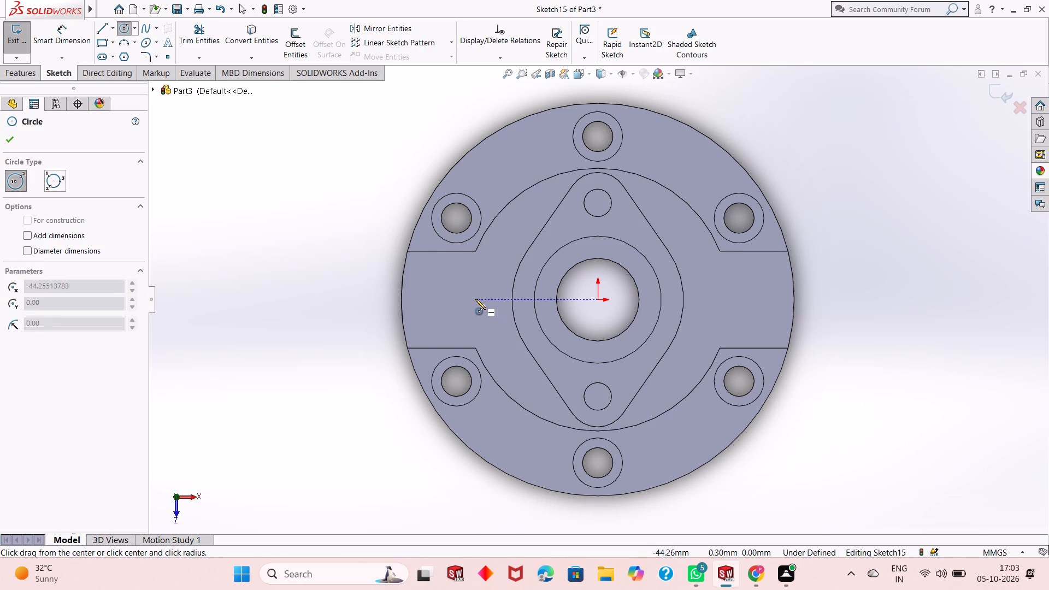
left_click(479, 286)
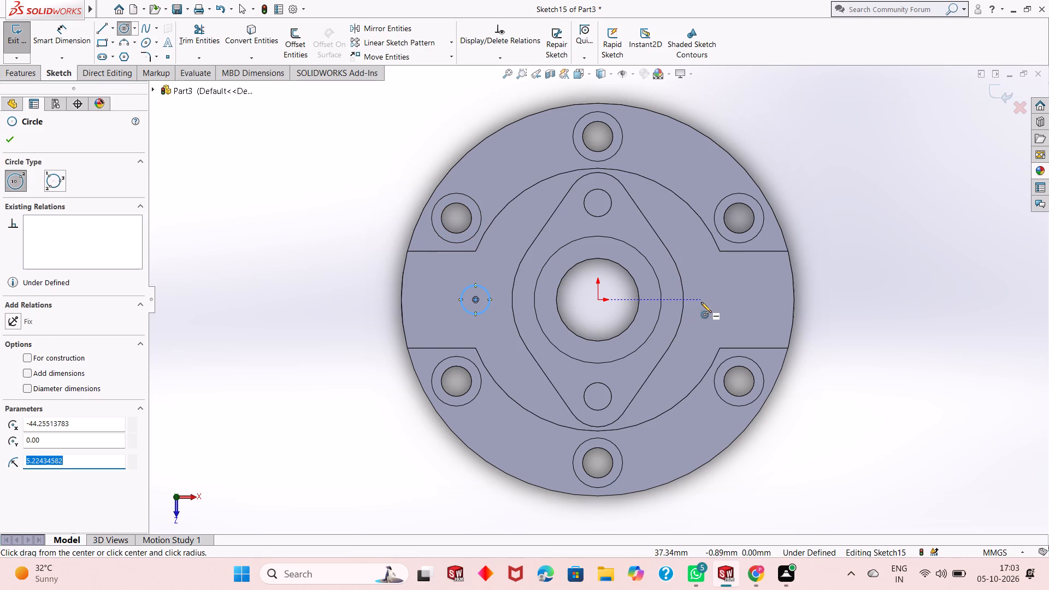
left_click(701, 302)
left_click(709, 287)
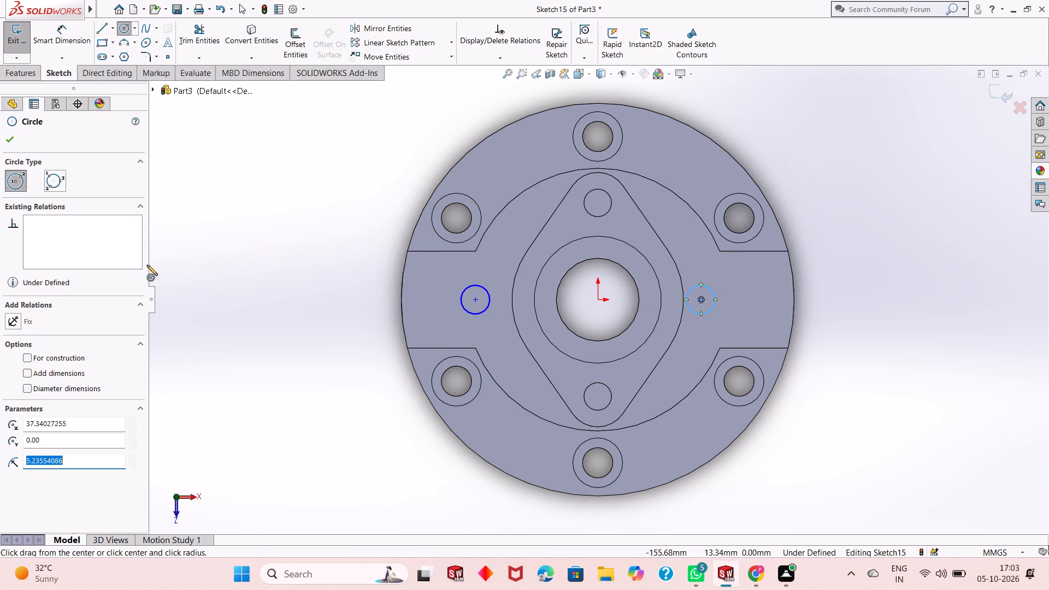
right_click(122, 267)
right_click(165, 256)
left_click(182, 263)
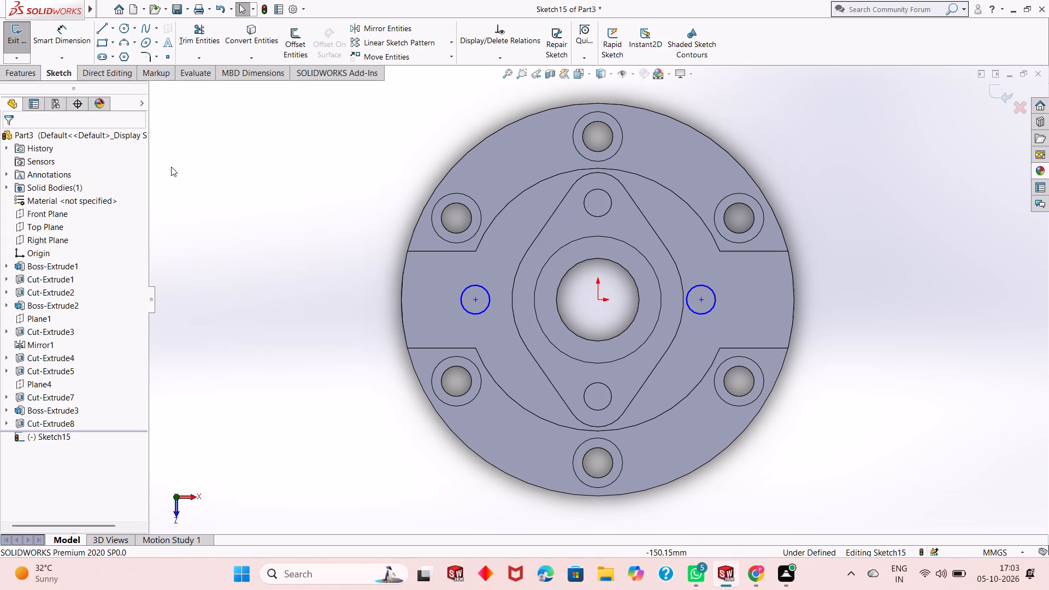
Dimension the diameters of both small sketch circles to 5 mm.
left_click(60, 29)
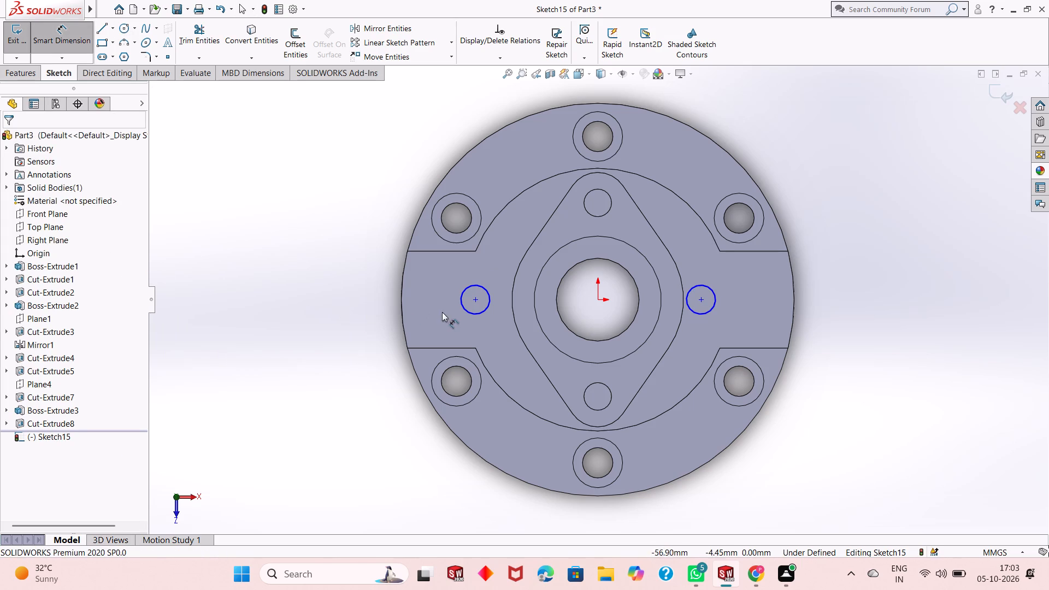
left_click(470, 310)
left_click(357, 387)
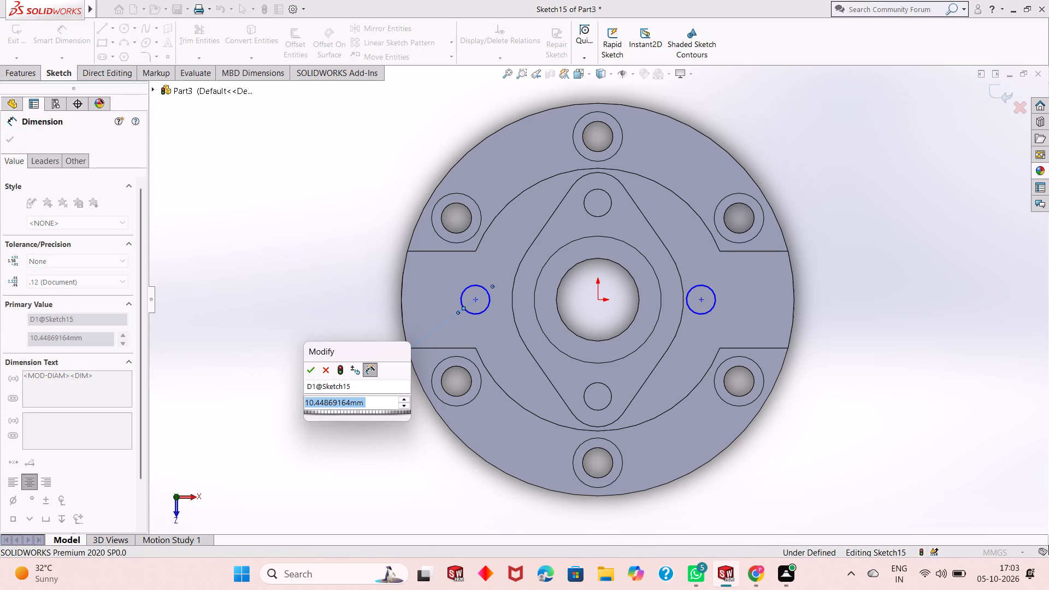
key("5")
key("Return")
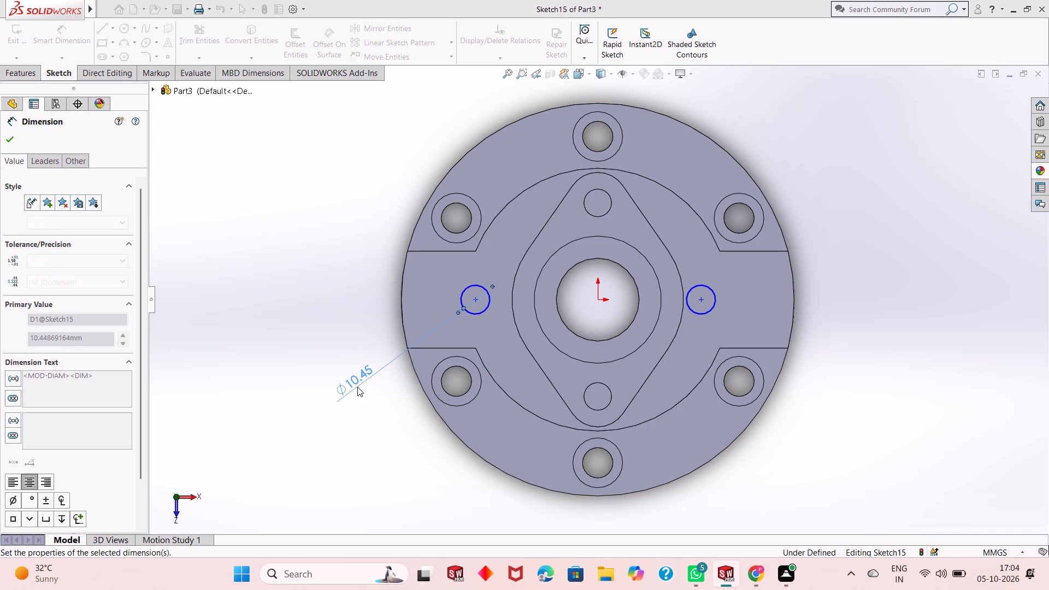
left_click(709, 311)
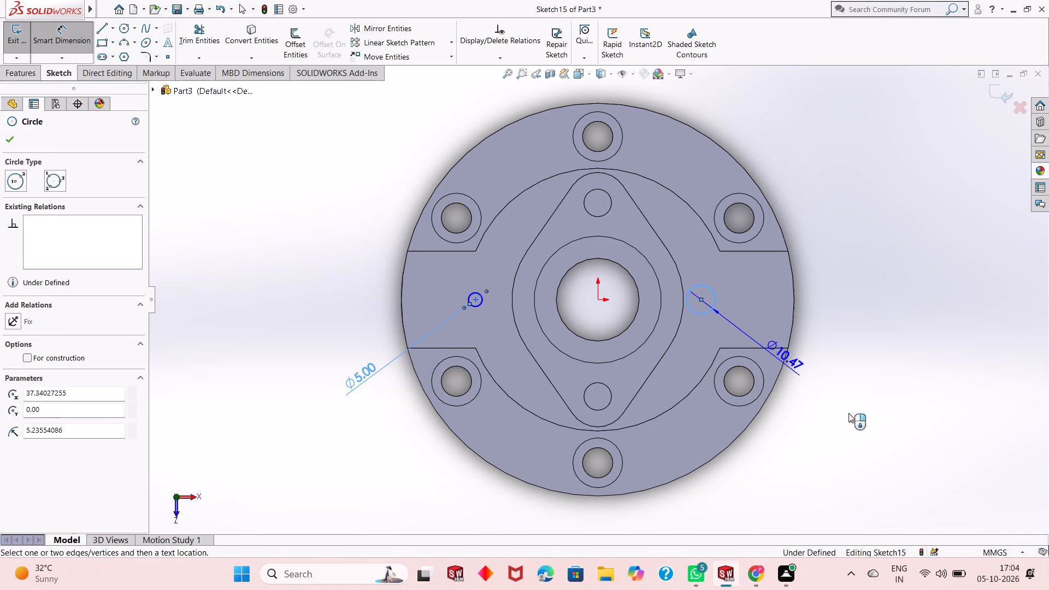
left_click(879, 434)
key("5")
key("Return")
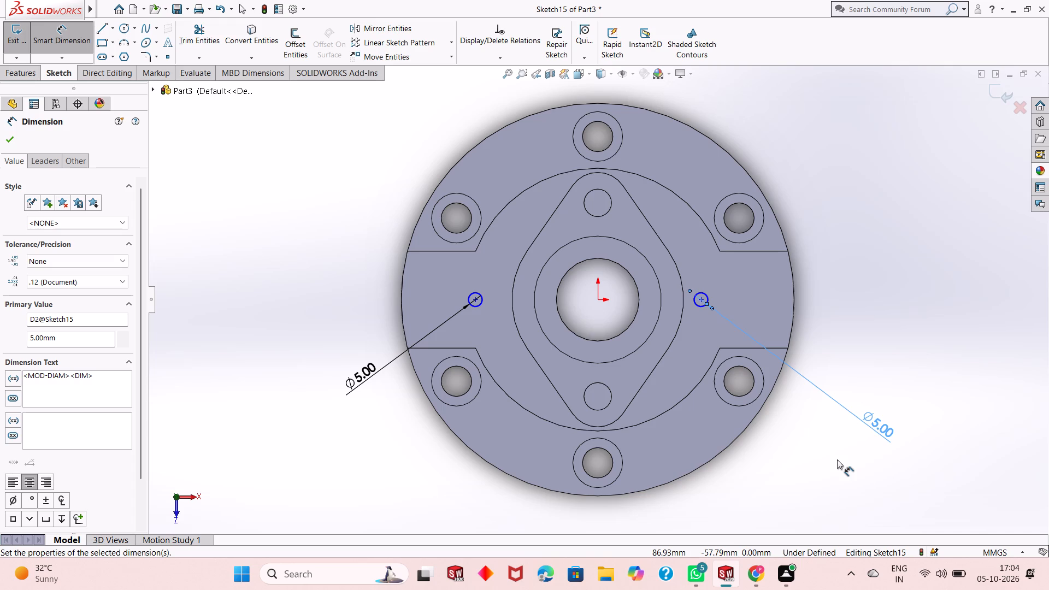
Dimension each small circle's centre horizontally from the origin at 92/2, giving 46 mm on either side.
left_click(600, 299)
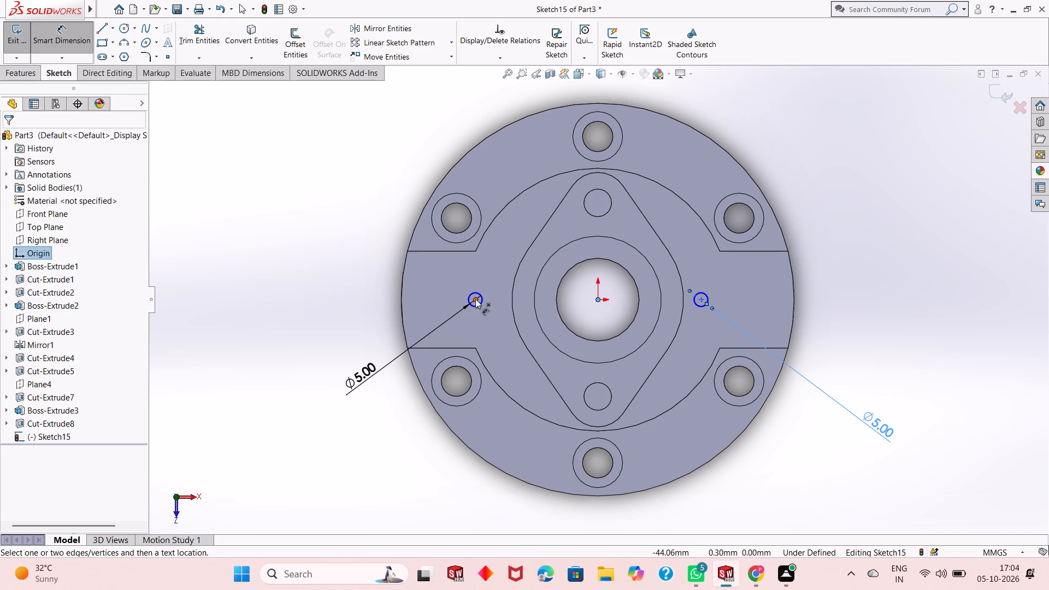
left_click(475, 299)
left_click(420, 121)
type("92/2")
key("Return")
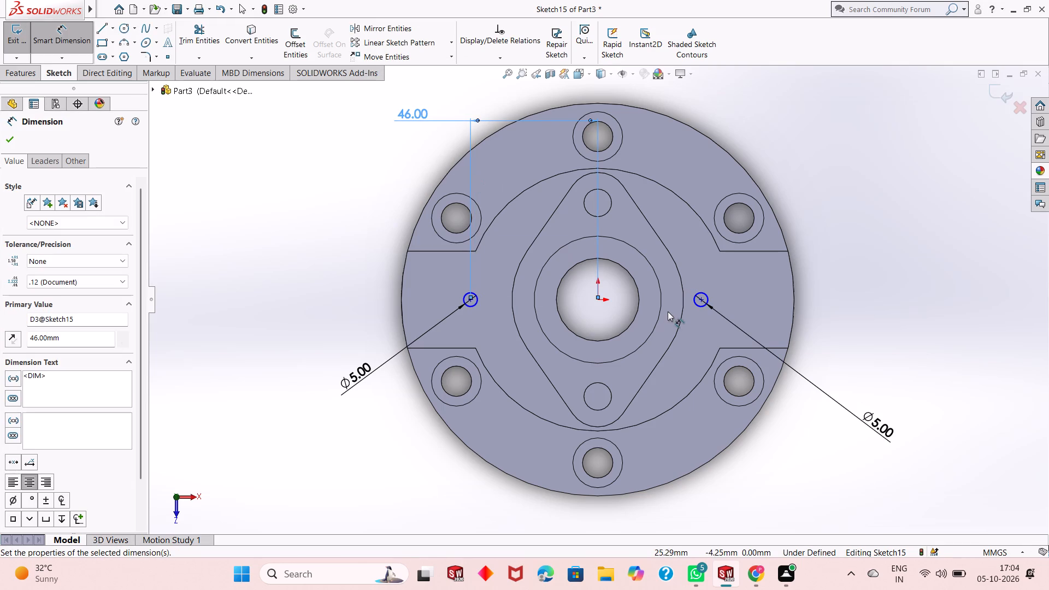
left_click(701, 301)
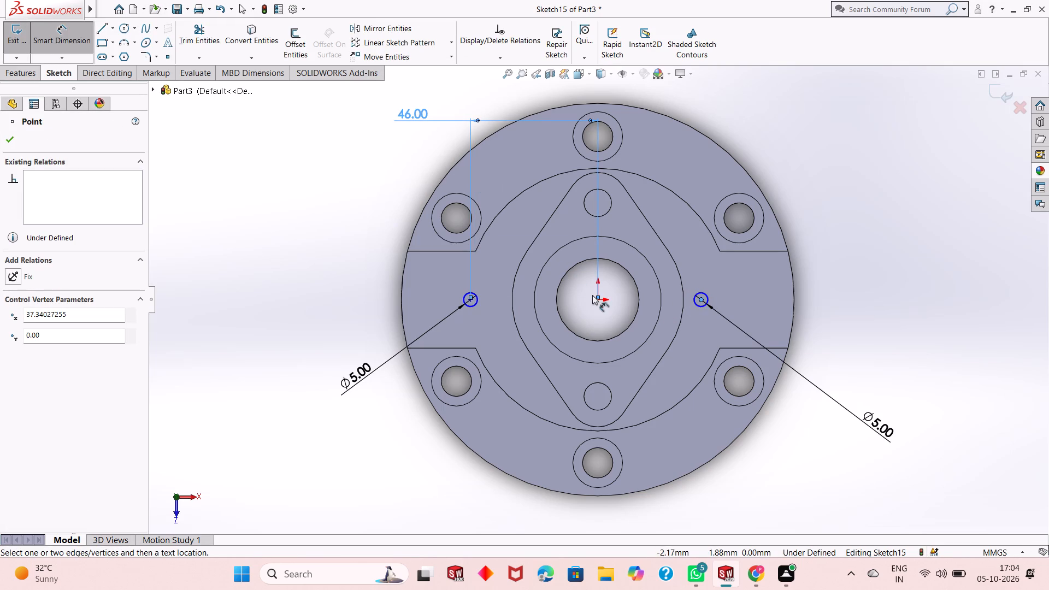
left_click(597, 298)
left_click(729, 119)
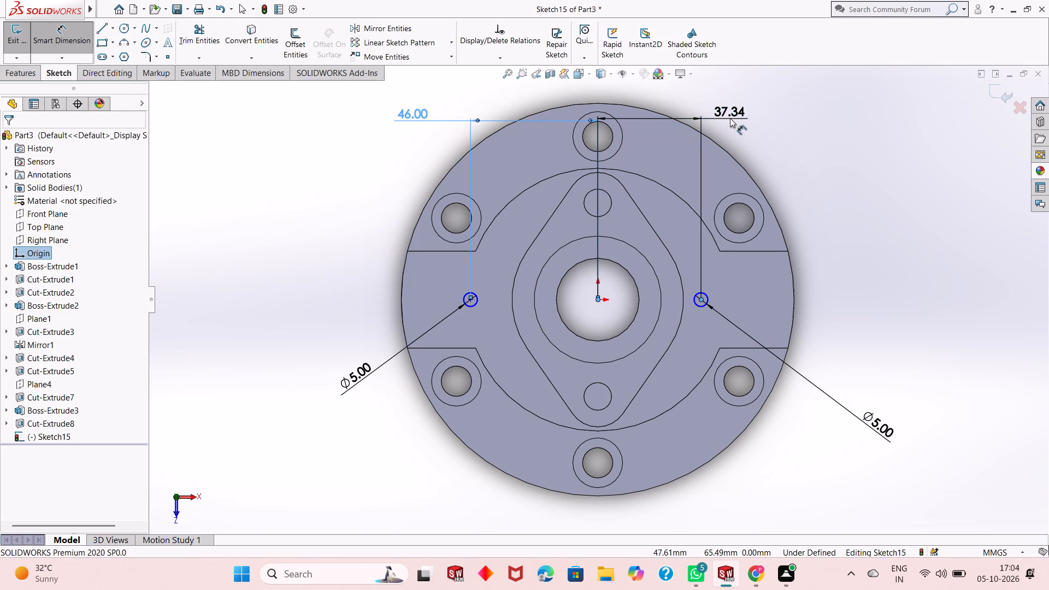
key("3")
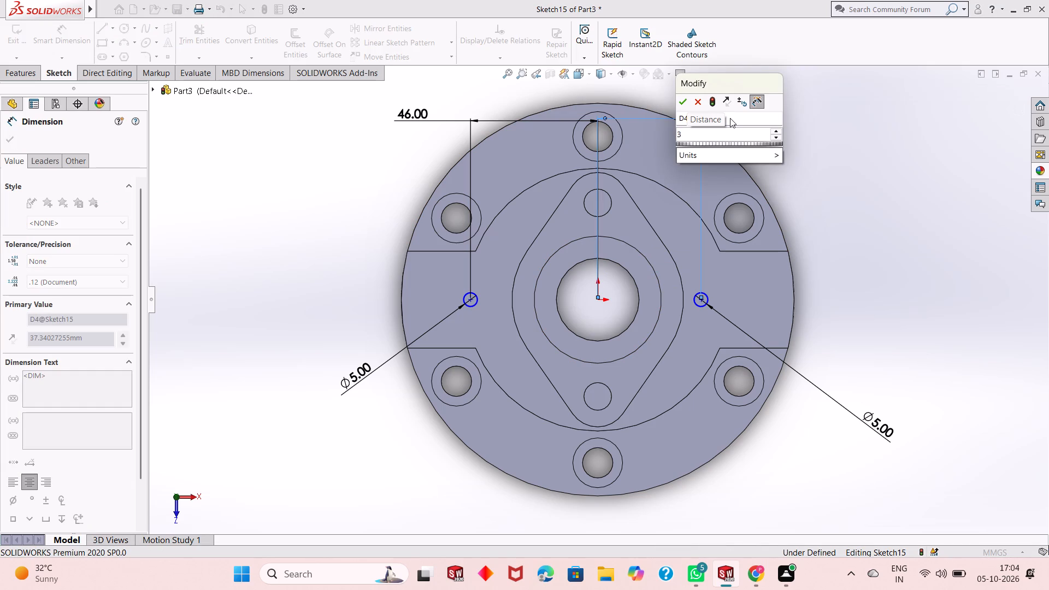
key("BackSpace")
key("BackSpace")
key("BackSpace")
key("BackSpace")
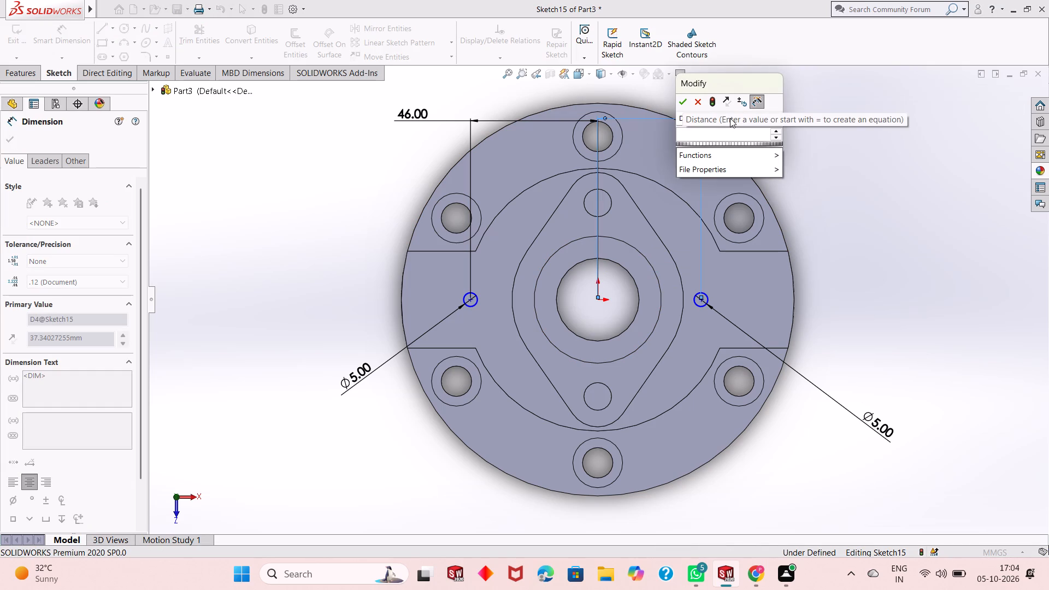
type("92/2")
key("Return")
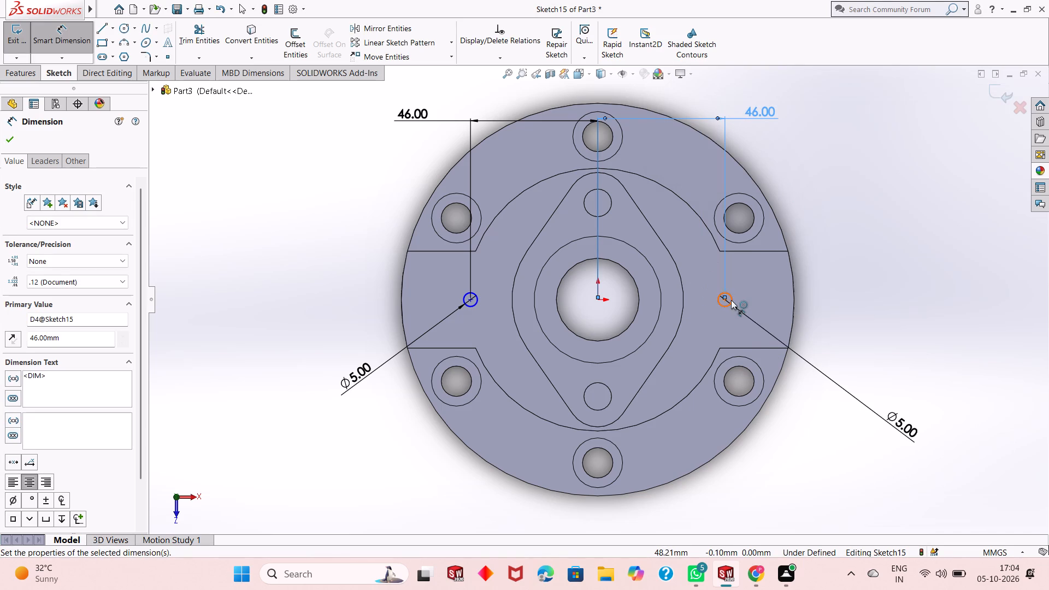
Dimension the vertical distance from each small circle's centre to the upper straight edge of its side lug.
left_click(726, 300)
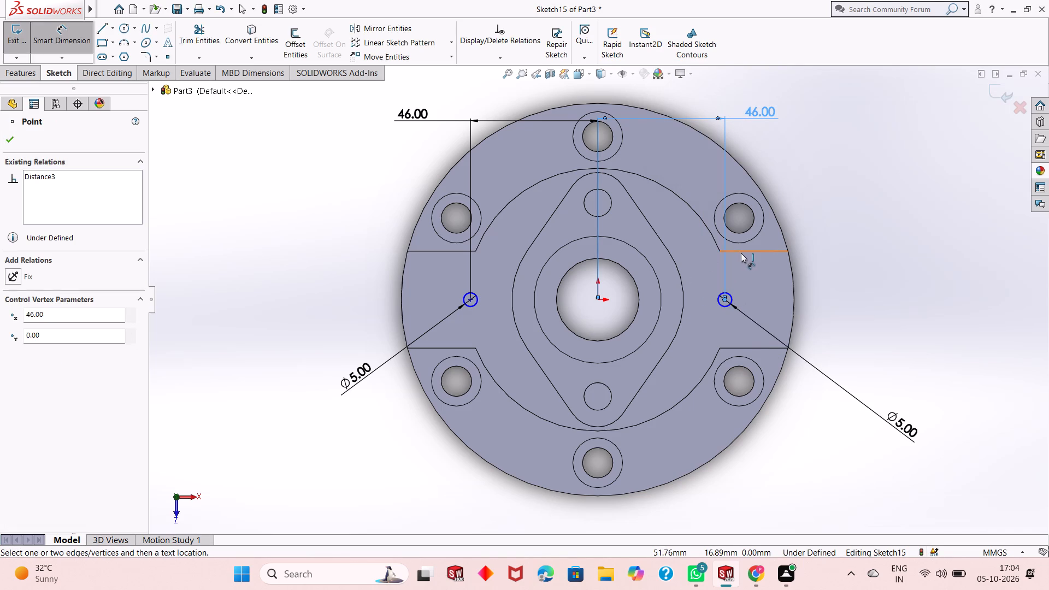
left_click(753, 250)
left_click(859, 247)
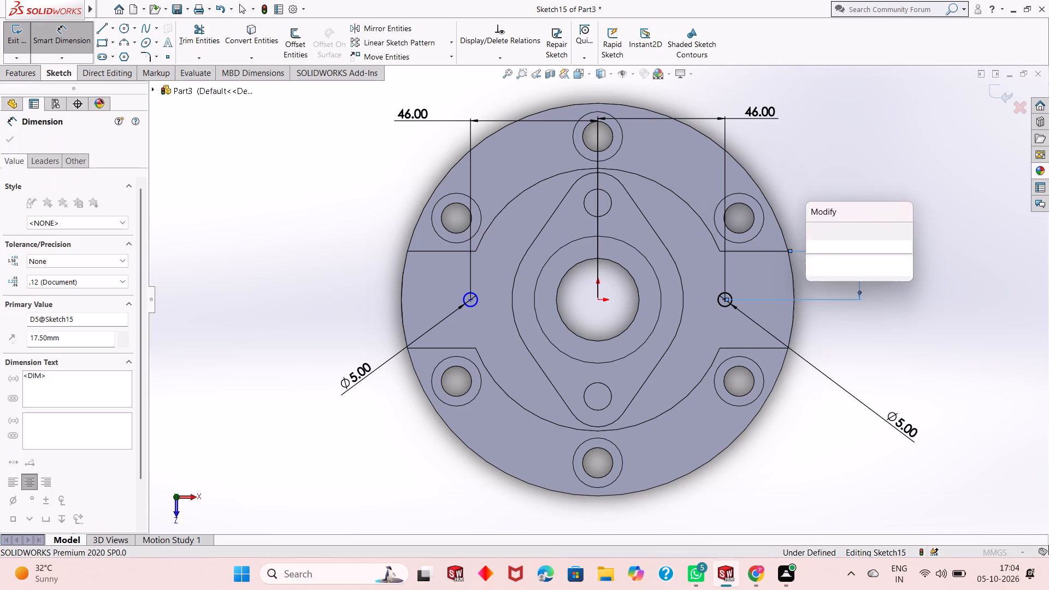
left_click(818, 233)
left_click(471, 301)
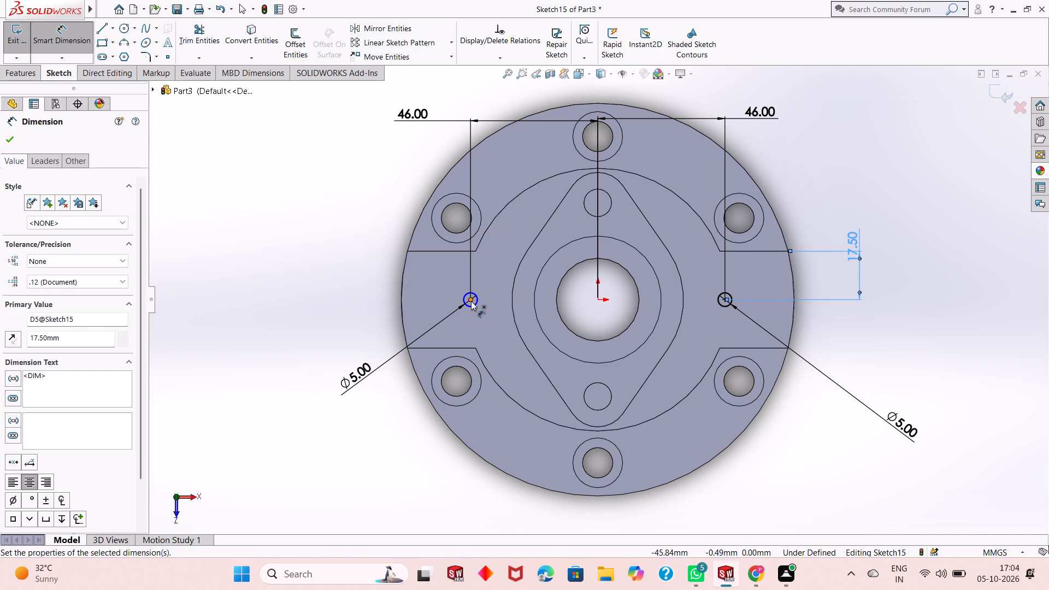
left_click(457, 252)
left_click(317, 253)
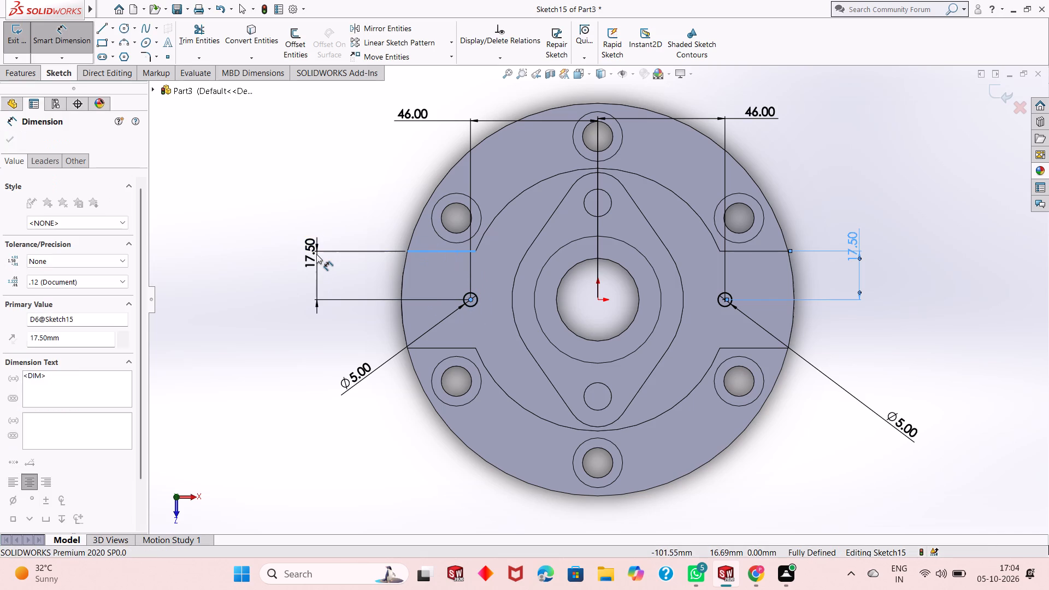
key("Return")
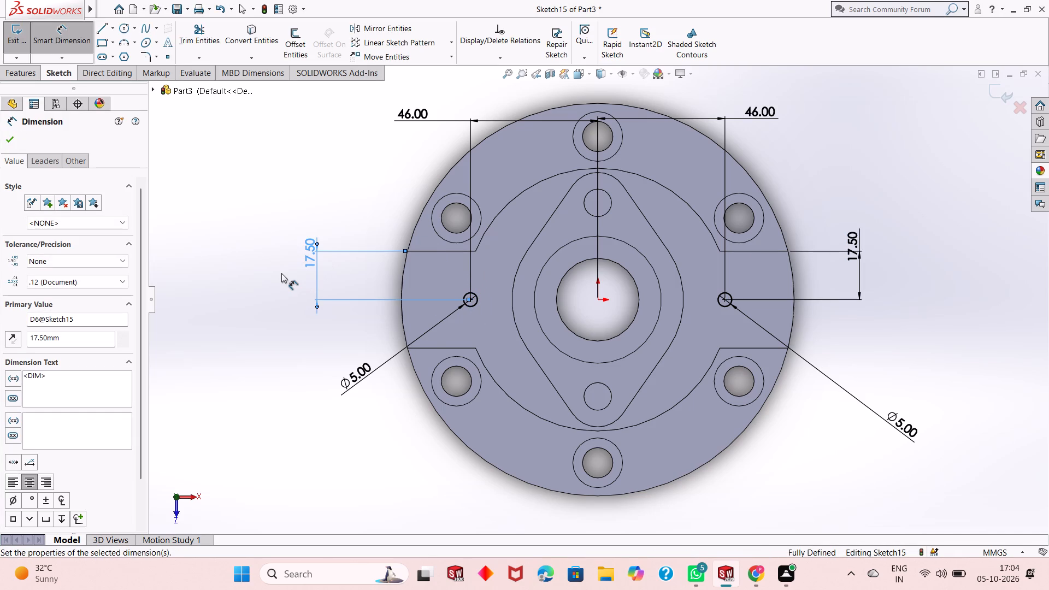
right_click(281, 273)
left_click(302, 310)
Cut the two 5 mm circles into the raised disc as a blind Extruded Cut 25 mm deep.
scroll(601, 338, "up", 1)
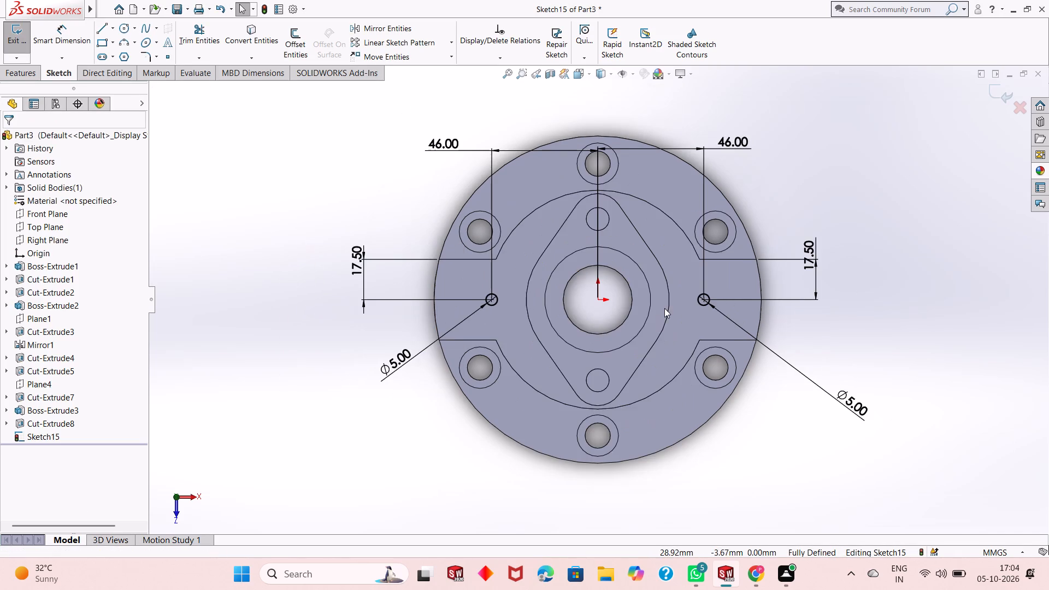
scroll(664, 308, "down", 1)
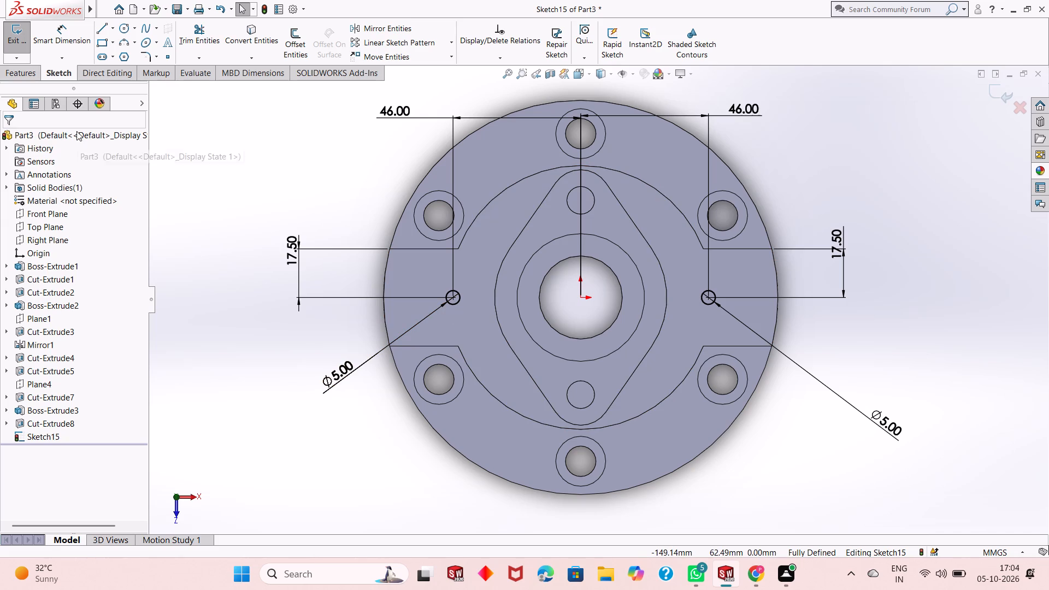
left_click(32, 80)
left_click(187, 52)
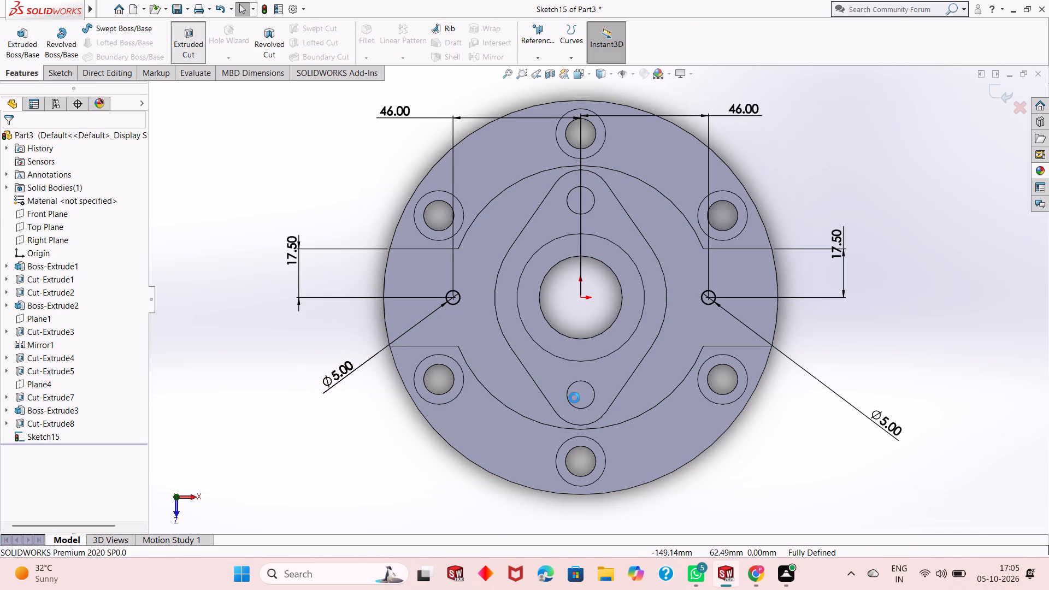
middle_click_drag(575, 398, 588, 258)
middle_click_drag(617, 416, 595, 314)
scroll(617, 416, "up", 1)
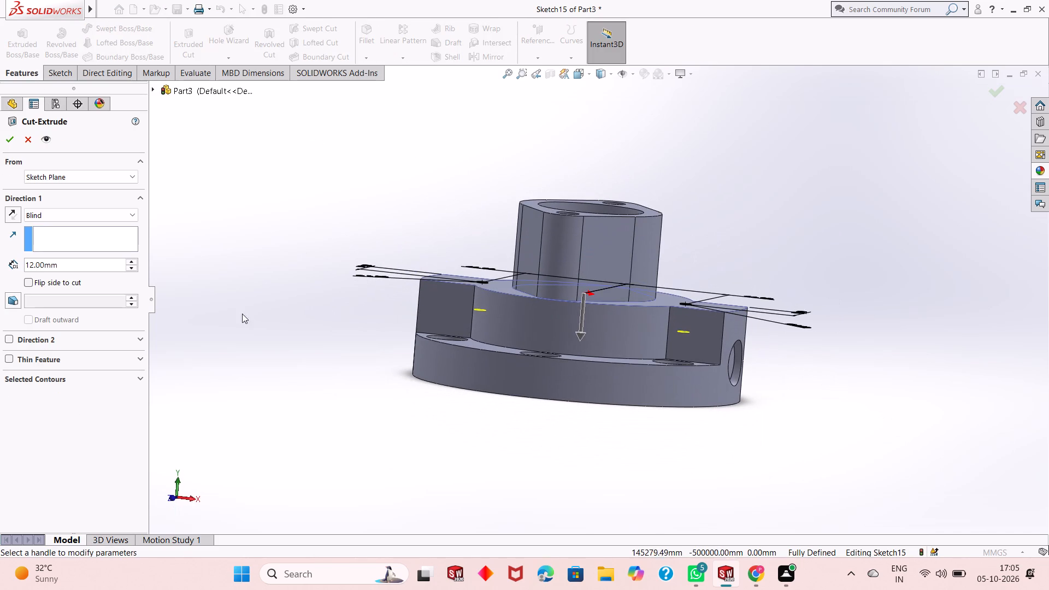
double_click(97, 265)
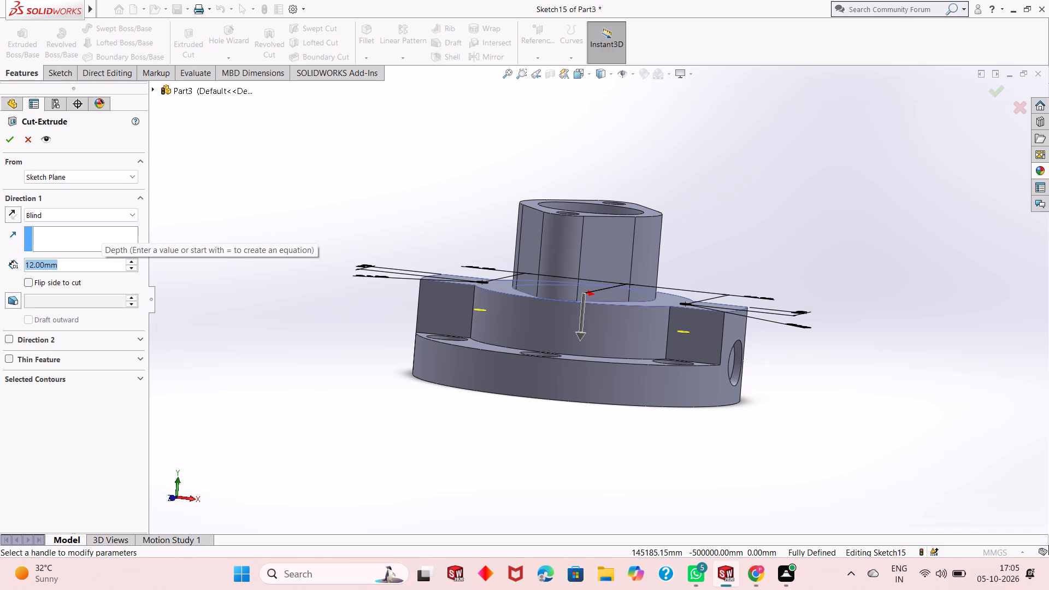
type("25")
key("Return")
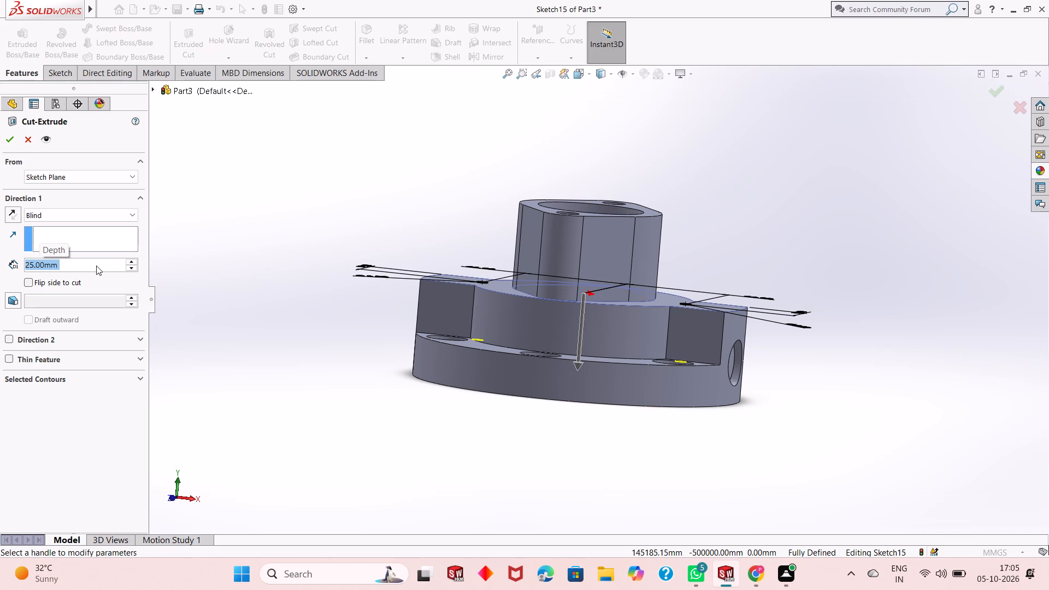
middle_click_drag(345, 356, 394, 350)
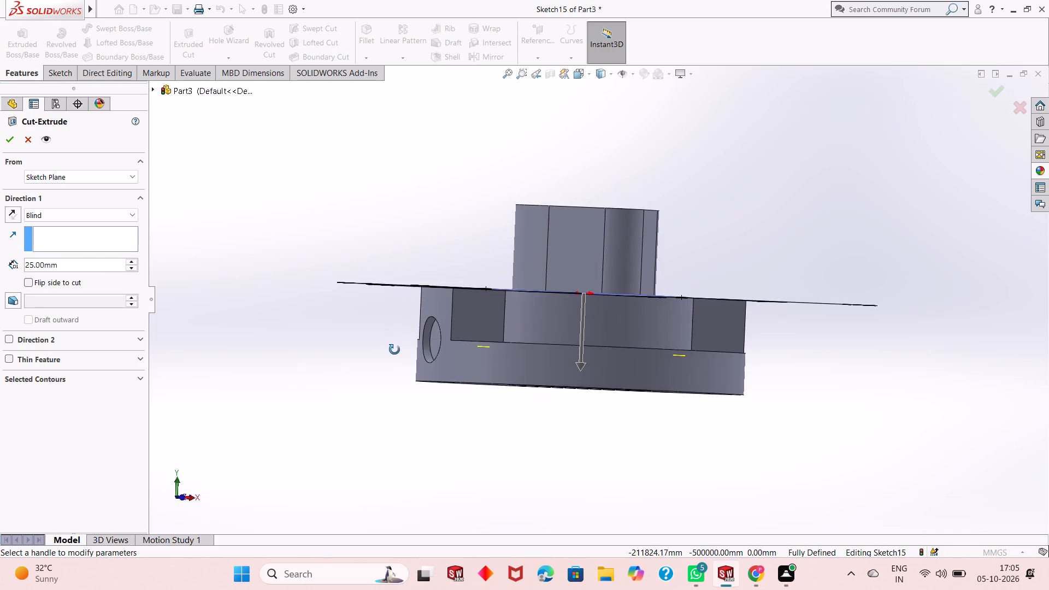
middle_click_drag(394, 350, 395, 350)
left_click(13, 138)
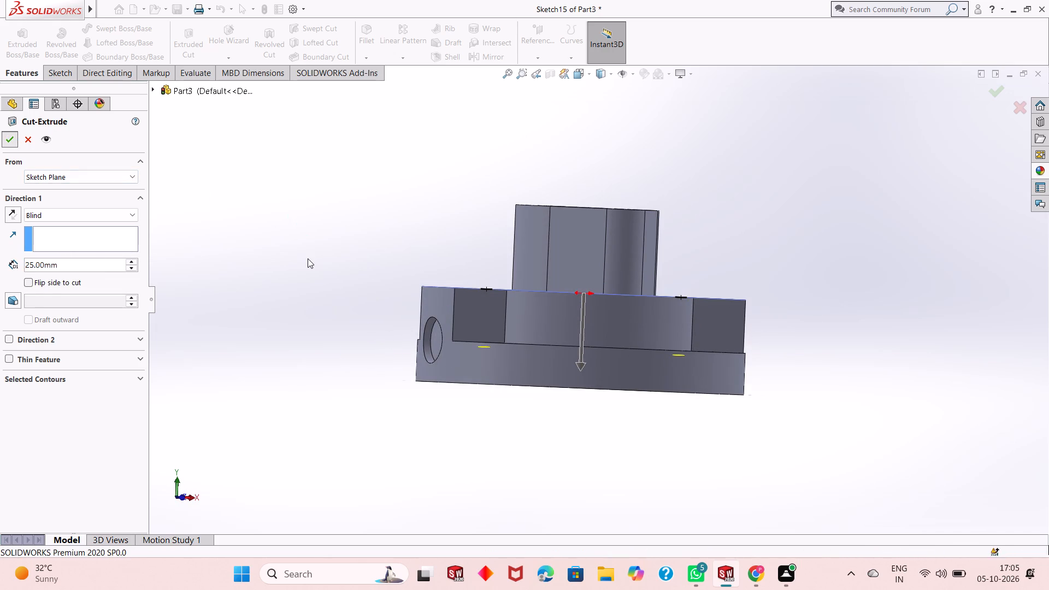
left_click(308, 259)
Examine the two new holes beside the boss, then check the underside and central bore from several angles.
middle_click_drag(498, 357, 497, 371)
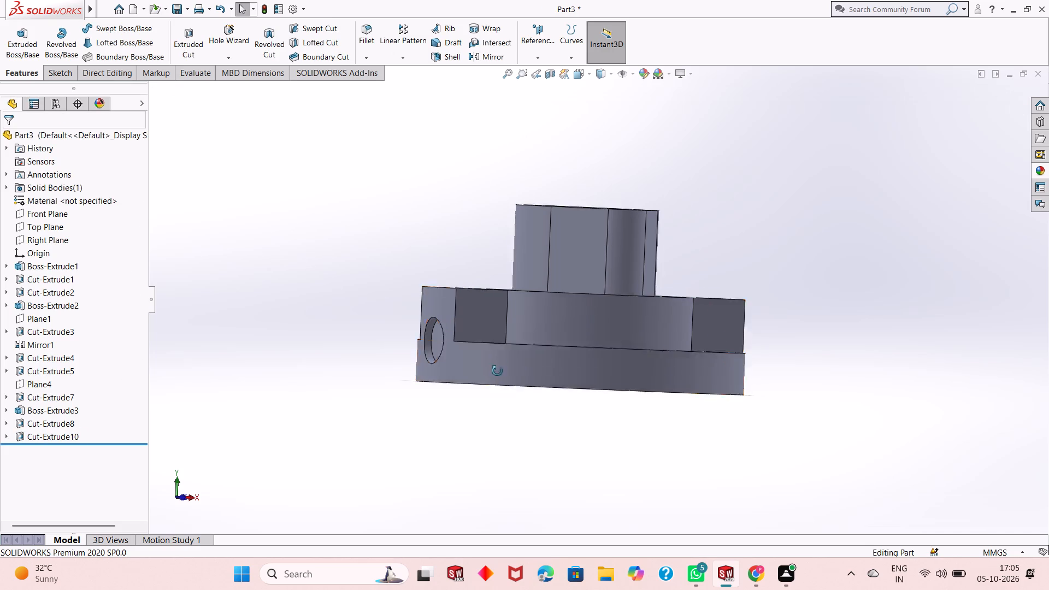
middle_click_drag(497, 371, 476, 403)
scroll(504, 313, "down", 2)
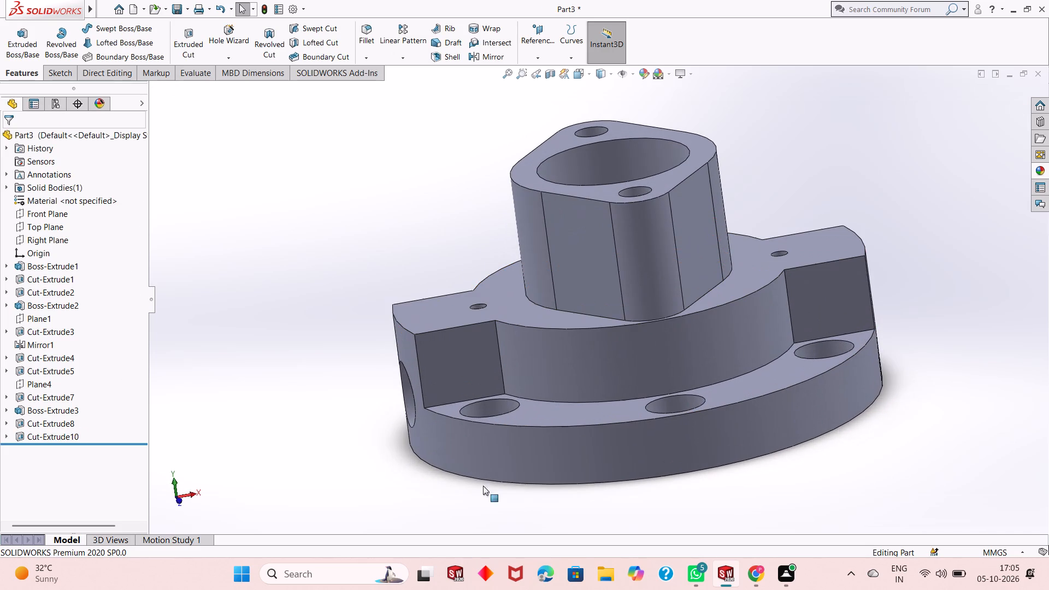
scroll(503, 562, "up", 1)
middle_click_drag(510, 513, 526, 397)
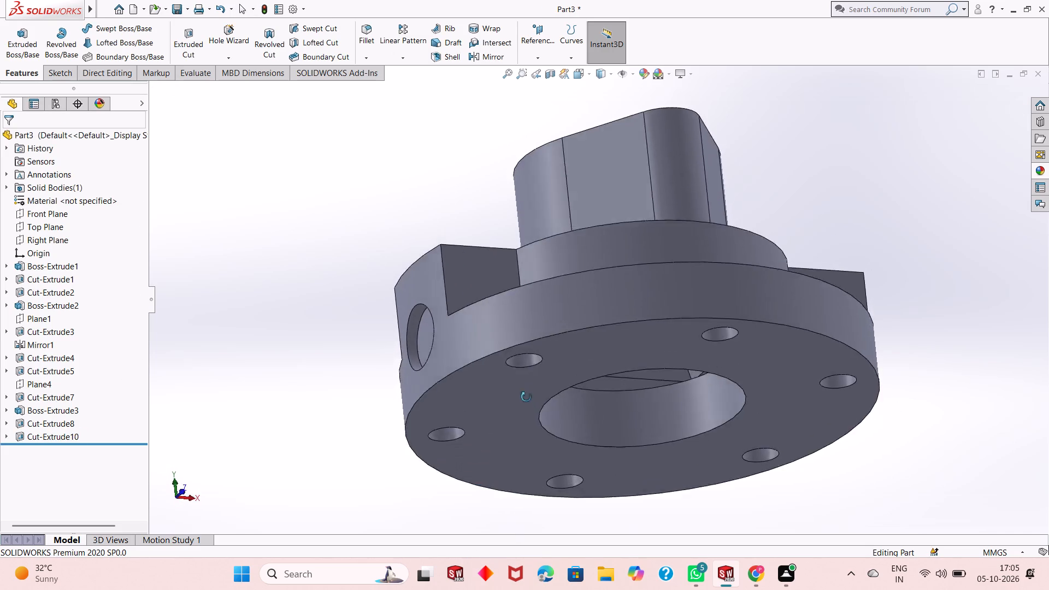
middle_click_drag(526, 397, 458, 239)
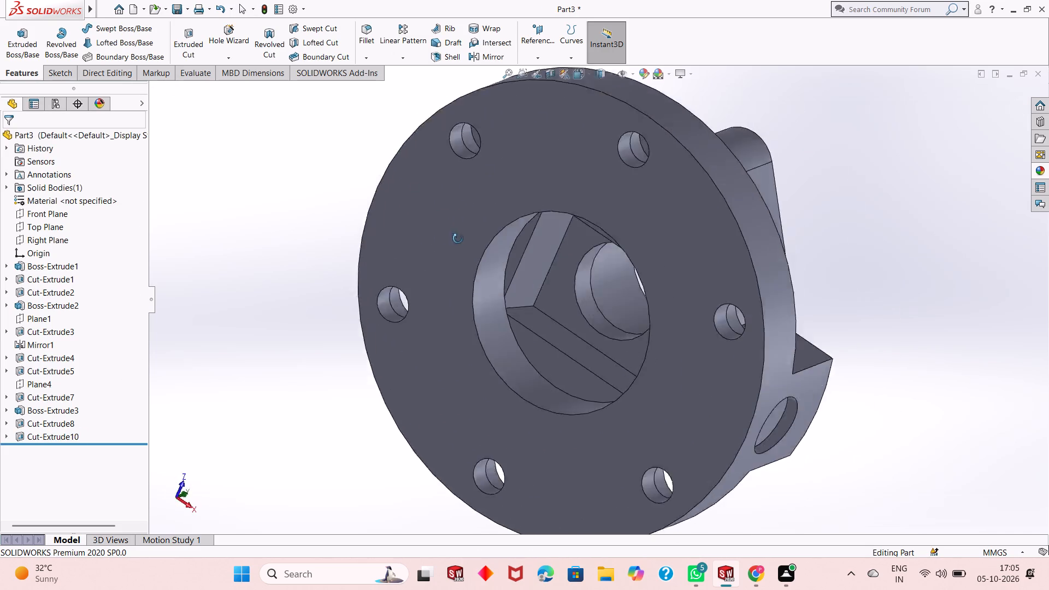
middle_click_drag(458, 239, 417, 239)
middle_click_drag(430, 238, 509, 193)
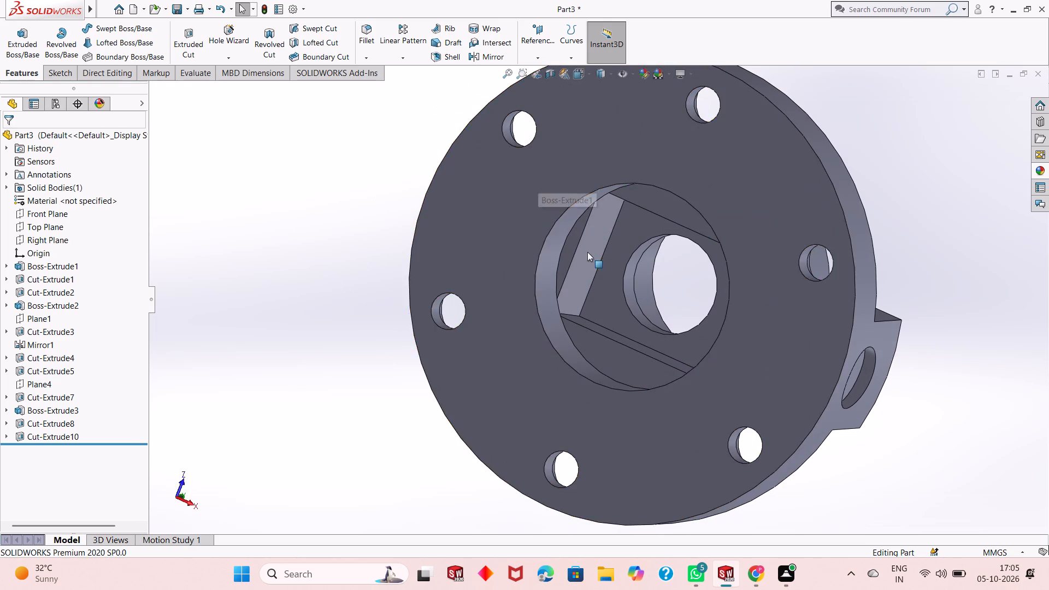
middle_click_drag(587, 252, 617, 228)
scroll(624, 225, "down", 3)
middle_click_drag(612, 322, 635, 242)
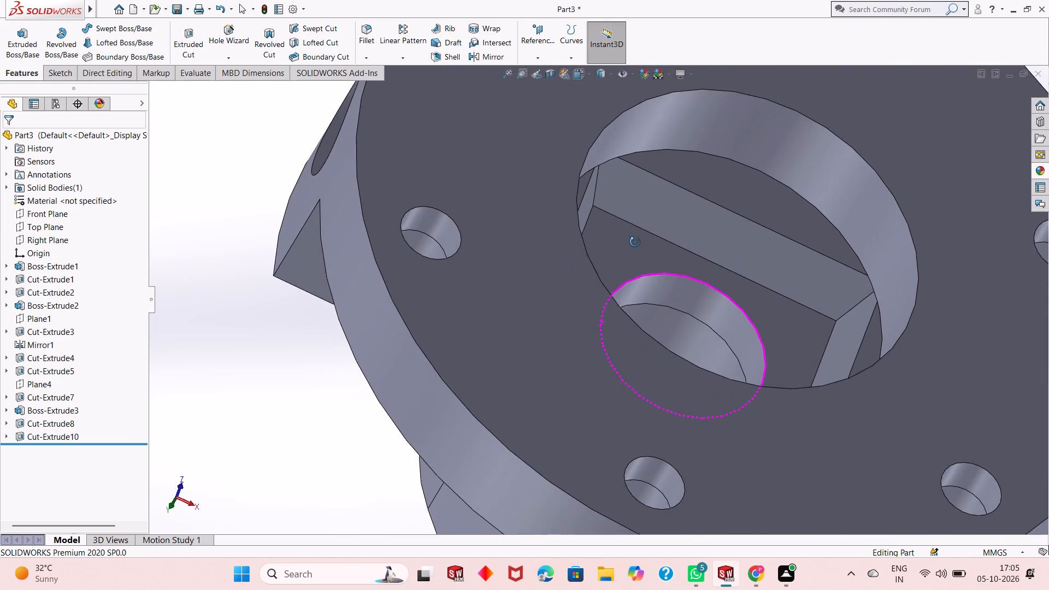
middle_click_drag(635, 242, 609, 350)
scroll(604, 385, "up", 2)
middle_click_drag(646, 251, 656, 428)
scroll(661, 416, "up", 2)
middle_click_drag(671, 236, 698, 337)
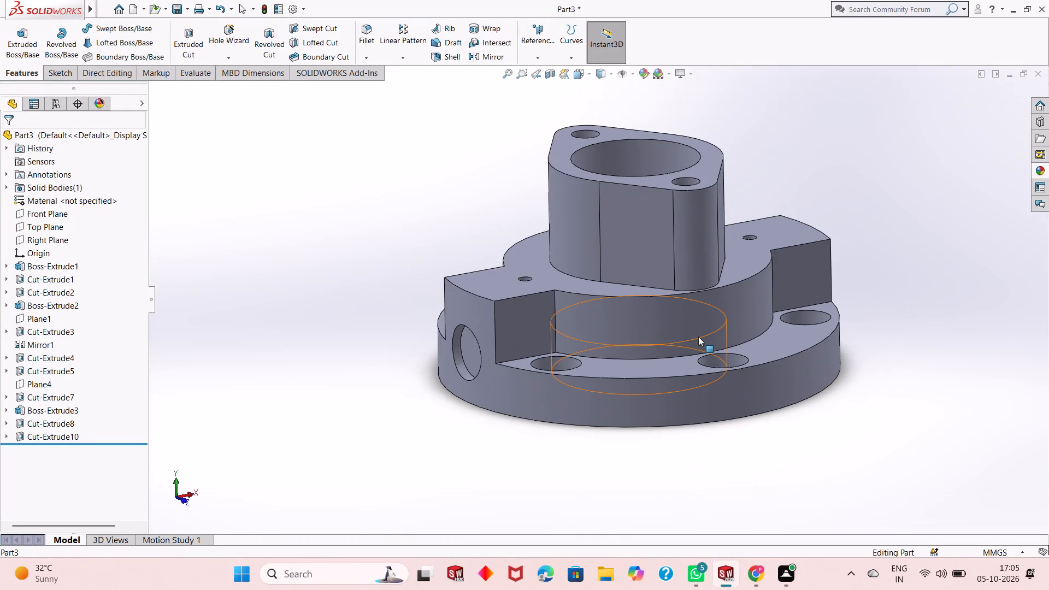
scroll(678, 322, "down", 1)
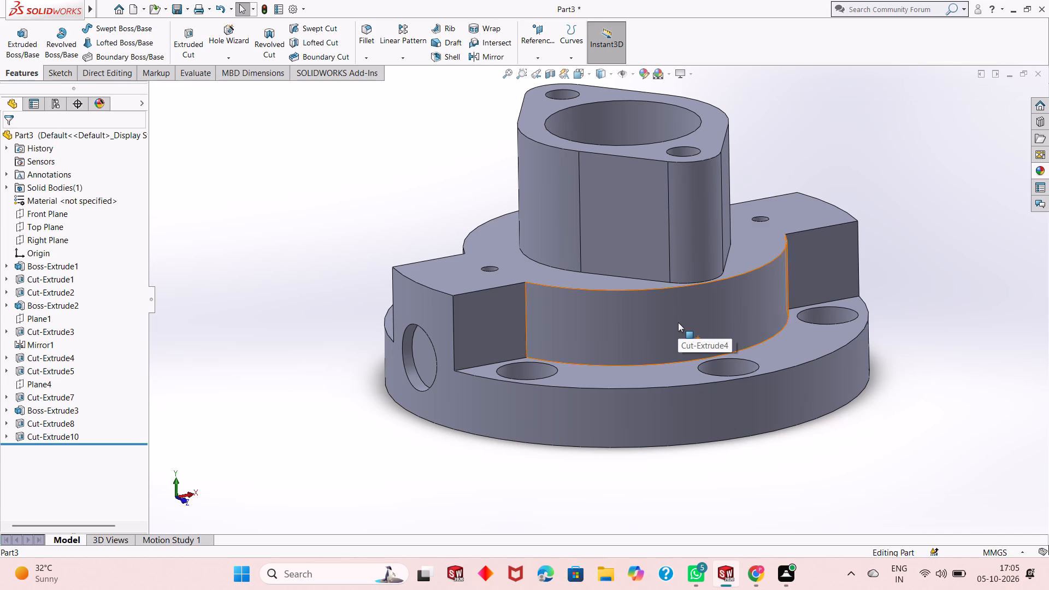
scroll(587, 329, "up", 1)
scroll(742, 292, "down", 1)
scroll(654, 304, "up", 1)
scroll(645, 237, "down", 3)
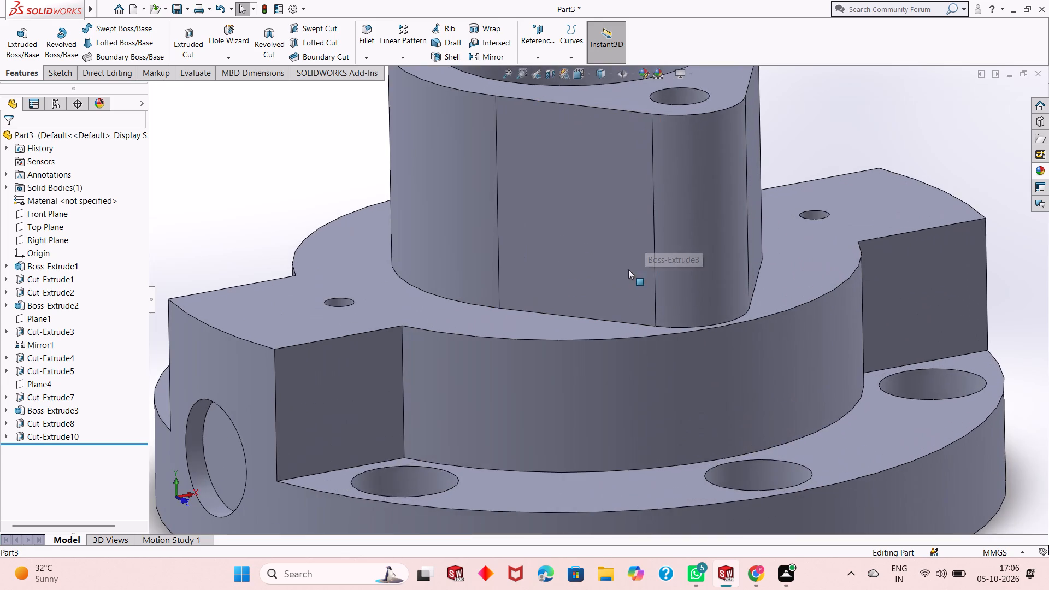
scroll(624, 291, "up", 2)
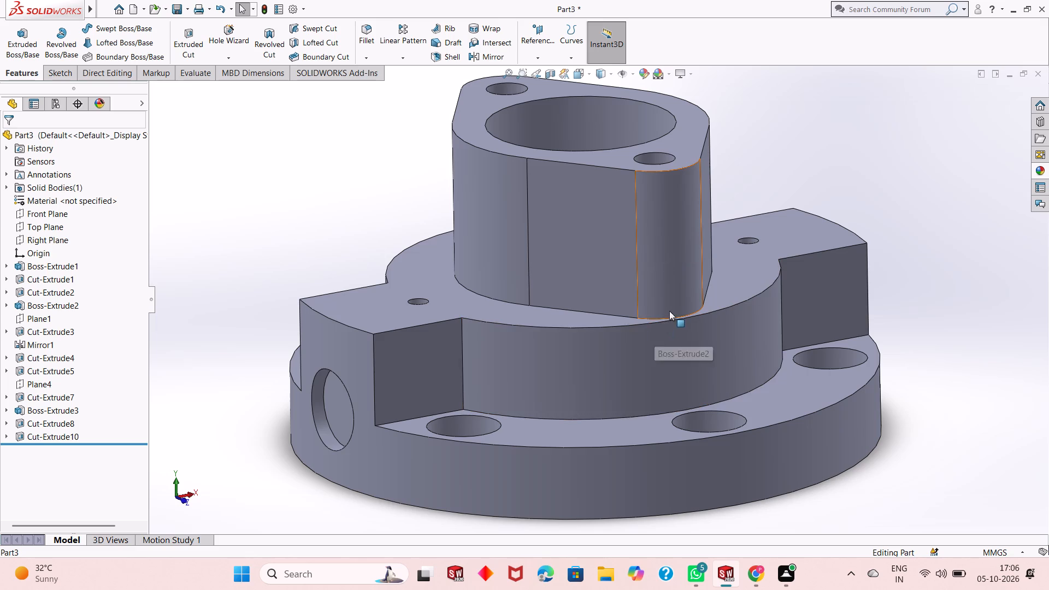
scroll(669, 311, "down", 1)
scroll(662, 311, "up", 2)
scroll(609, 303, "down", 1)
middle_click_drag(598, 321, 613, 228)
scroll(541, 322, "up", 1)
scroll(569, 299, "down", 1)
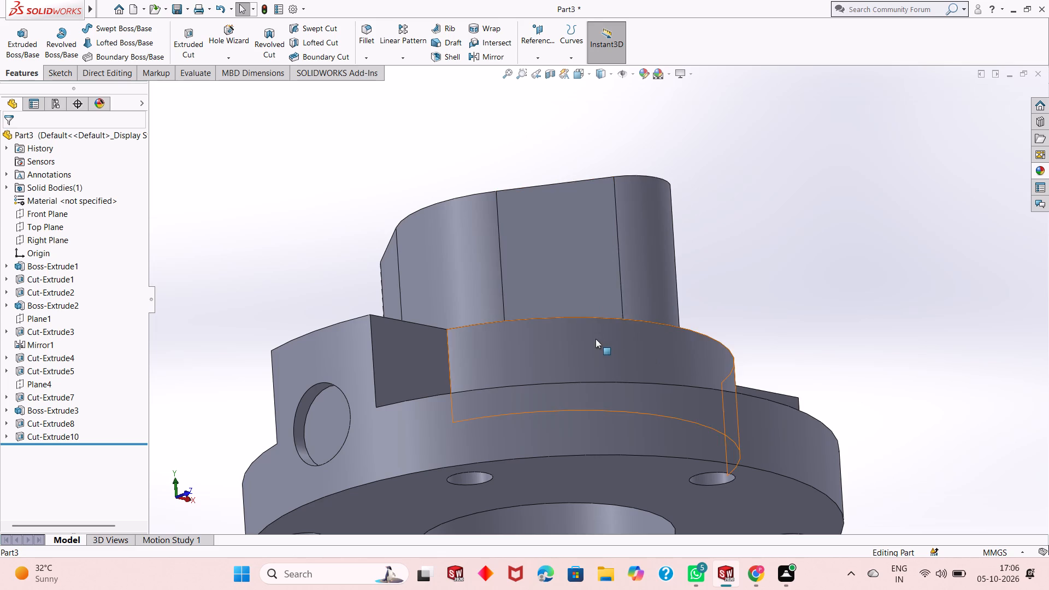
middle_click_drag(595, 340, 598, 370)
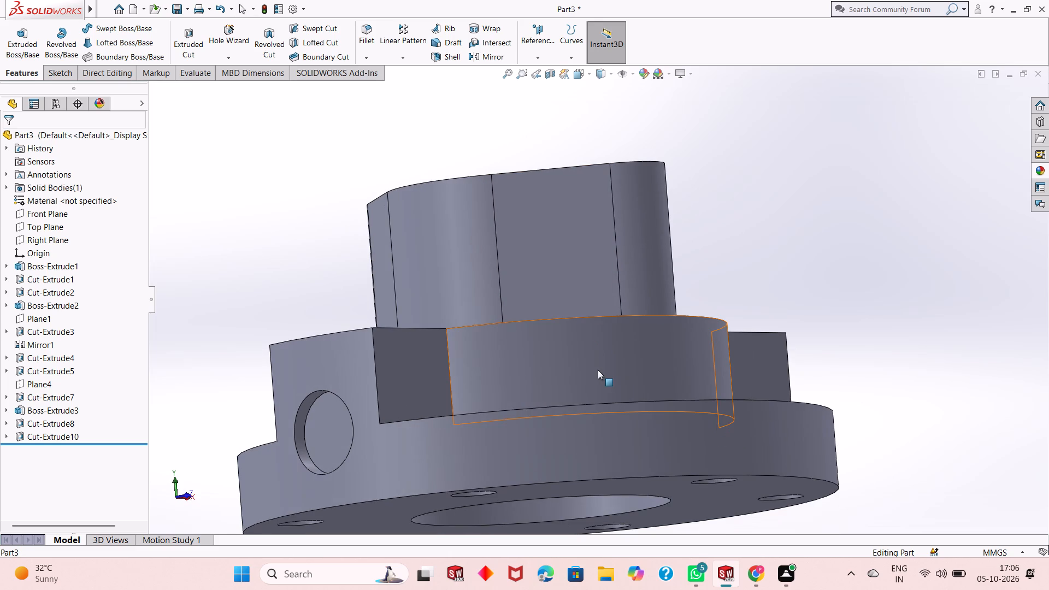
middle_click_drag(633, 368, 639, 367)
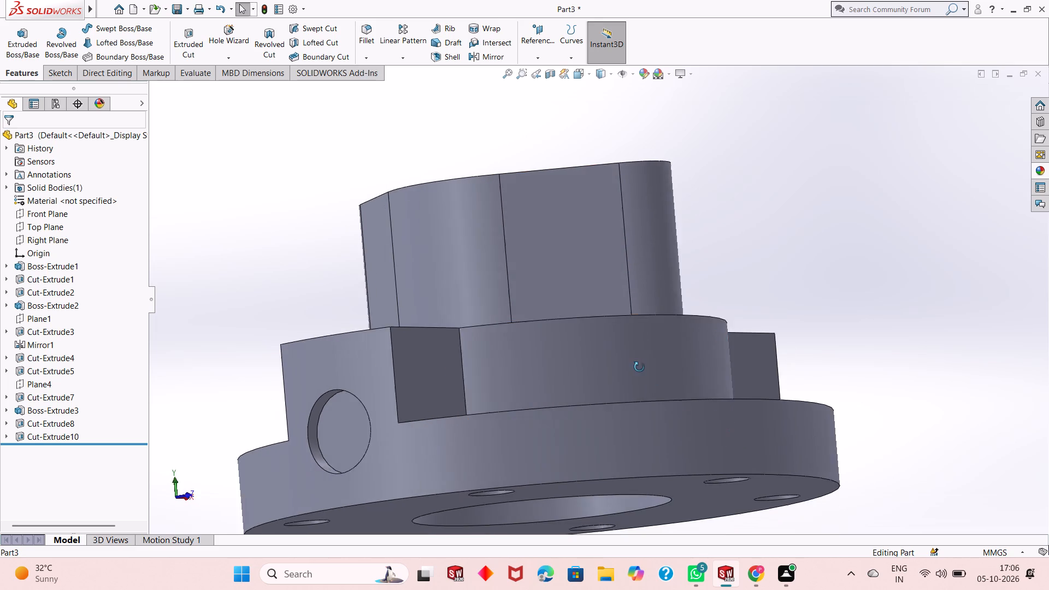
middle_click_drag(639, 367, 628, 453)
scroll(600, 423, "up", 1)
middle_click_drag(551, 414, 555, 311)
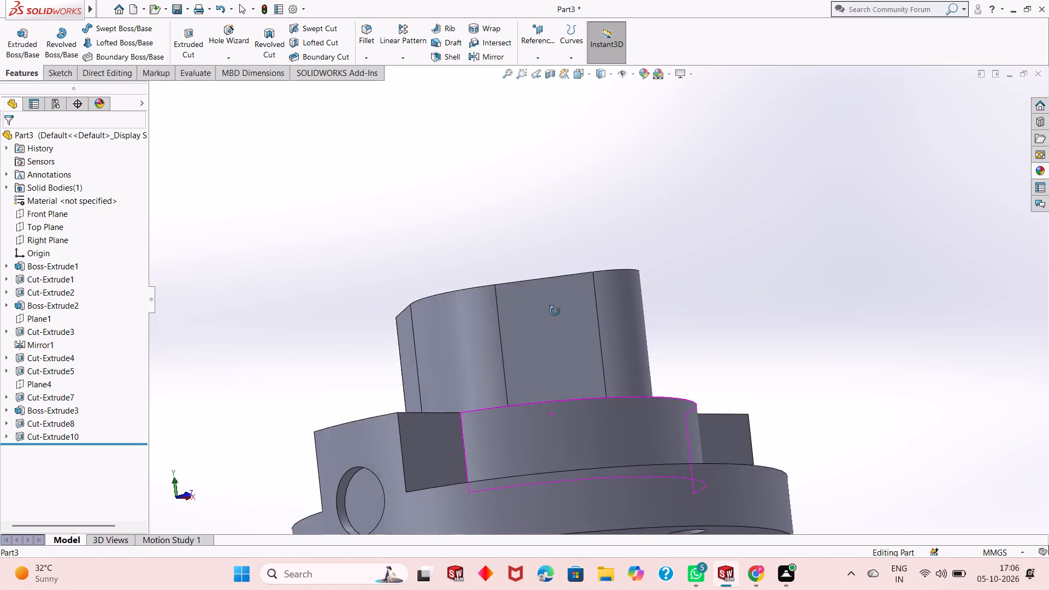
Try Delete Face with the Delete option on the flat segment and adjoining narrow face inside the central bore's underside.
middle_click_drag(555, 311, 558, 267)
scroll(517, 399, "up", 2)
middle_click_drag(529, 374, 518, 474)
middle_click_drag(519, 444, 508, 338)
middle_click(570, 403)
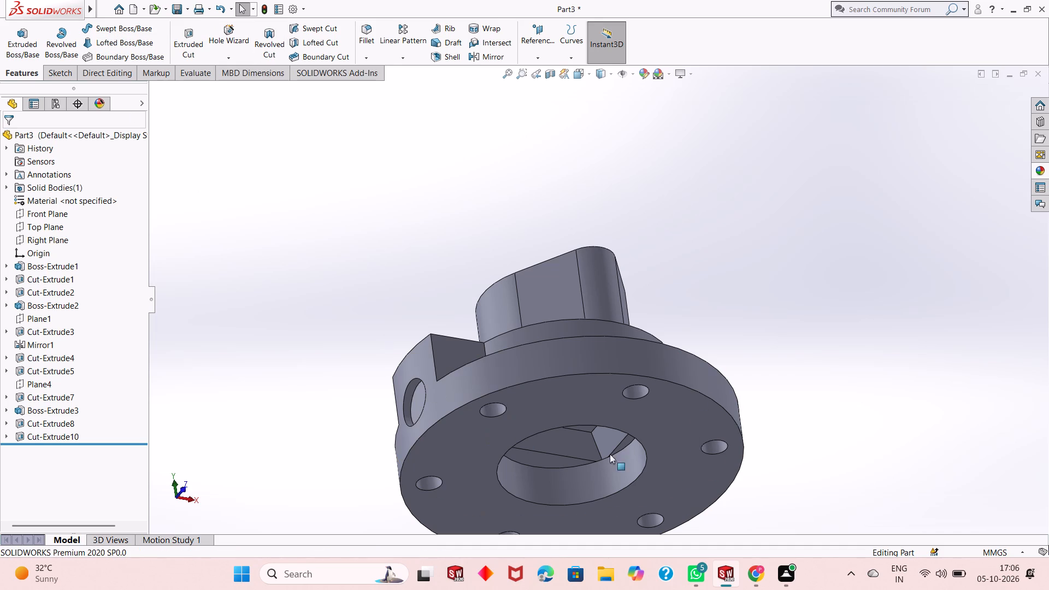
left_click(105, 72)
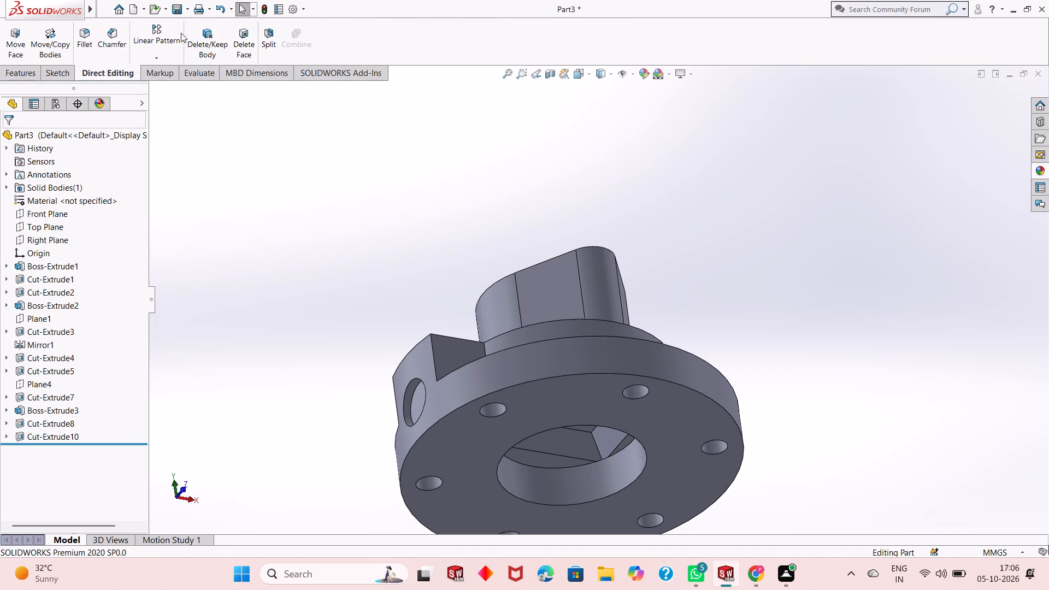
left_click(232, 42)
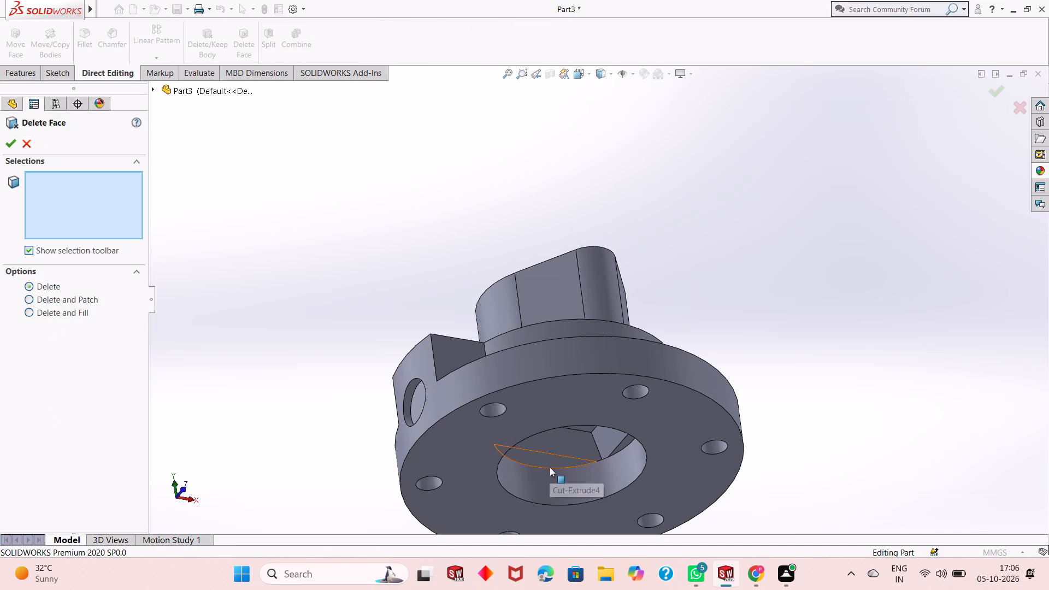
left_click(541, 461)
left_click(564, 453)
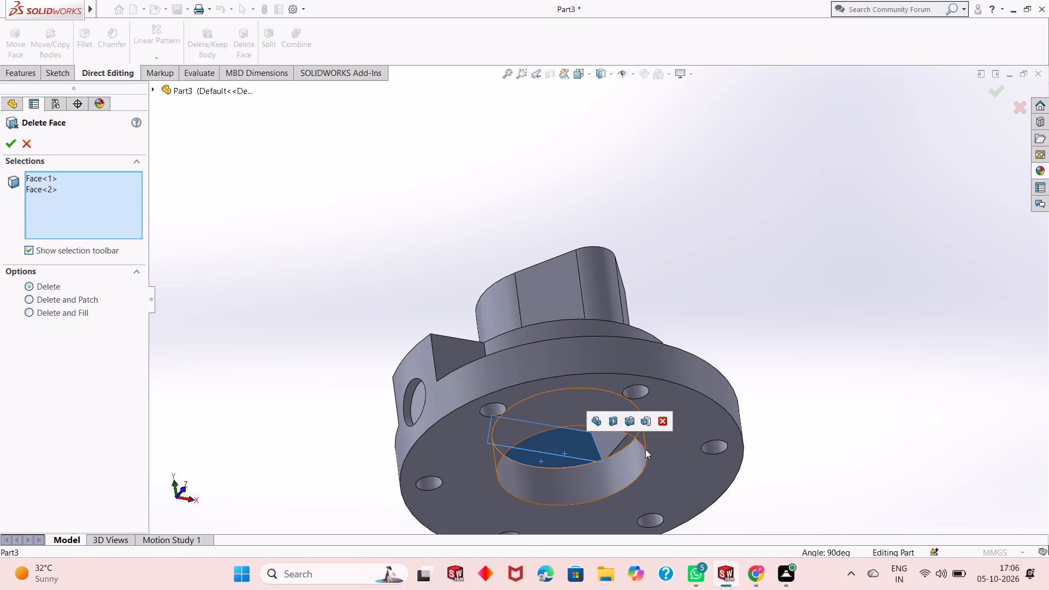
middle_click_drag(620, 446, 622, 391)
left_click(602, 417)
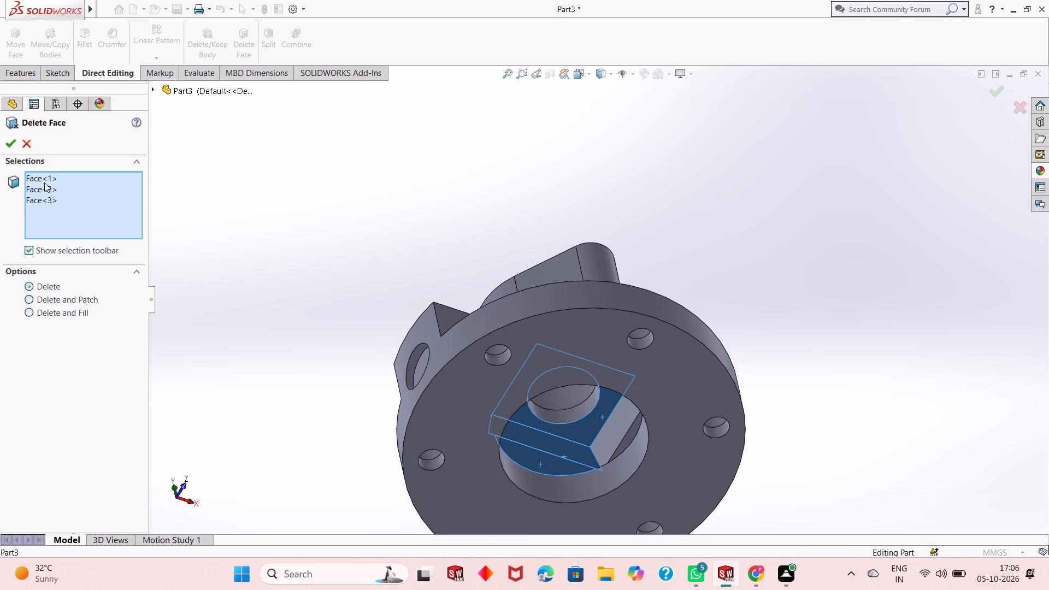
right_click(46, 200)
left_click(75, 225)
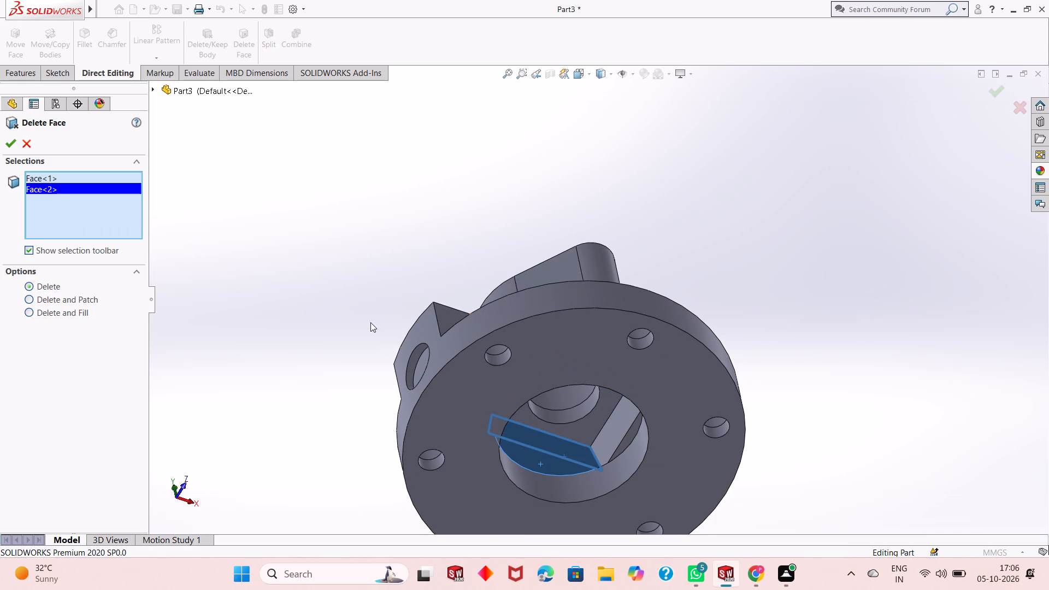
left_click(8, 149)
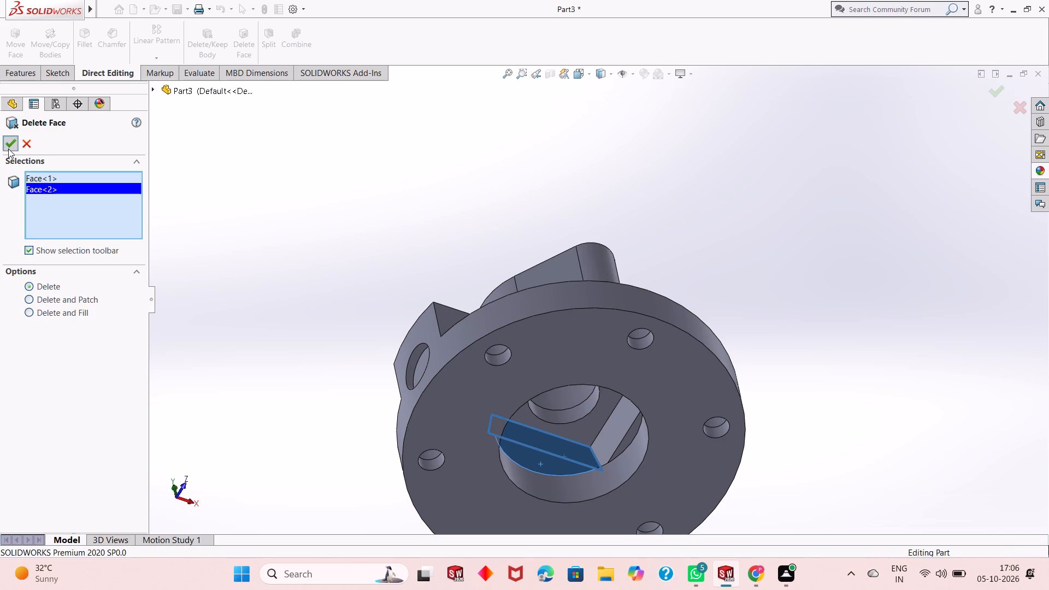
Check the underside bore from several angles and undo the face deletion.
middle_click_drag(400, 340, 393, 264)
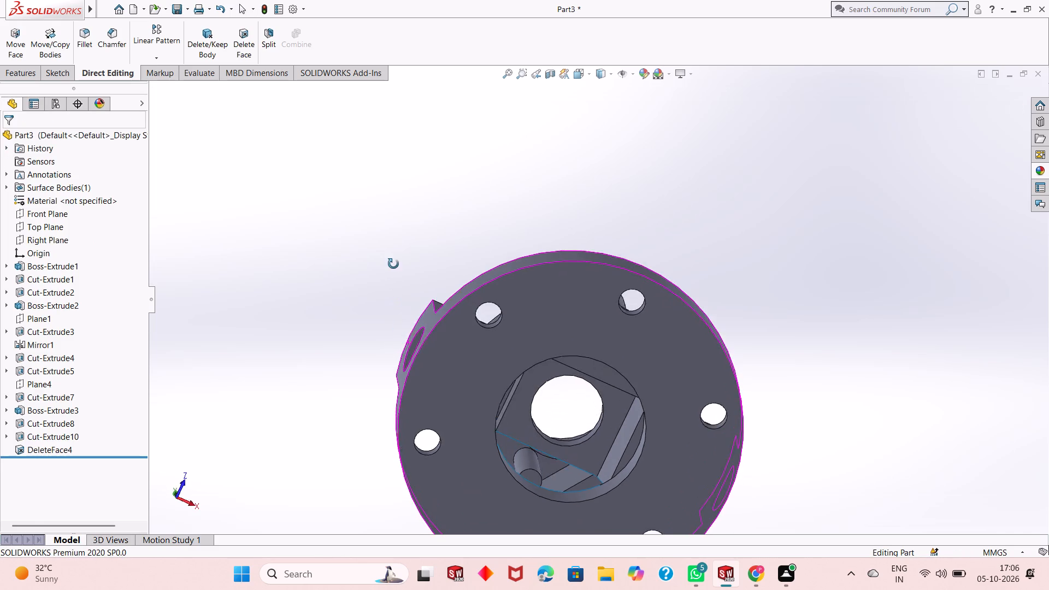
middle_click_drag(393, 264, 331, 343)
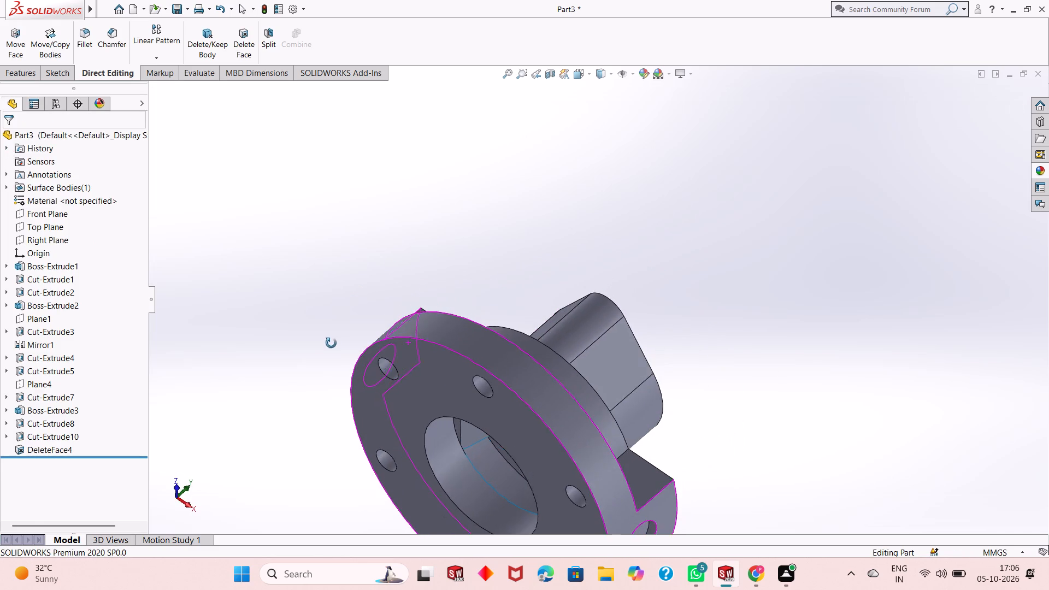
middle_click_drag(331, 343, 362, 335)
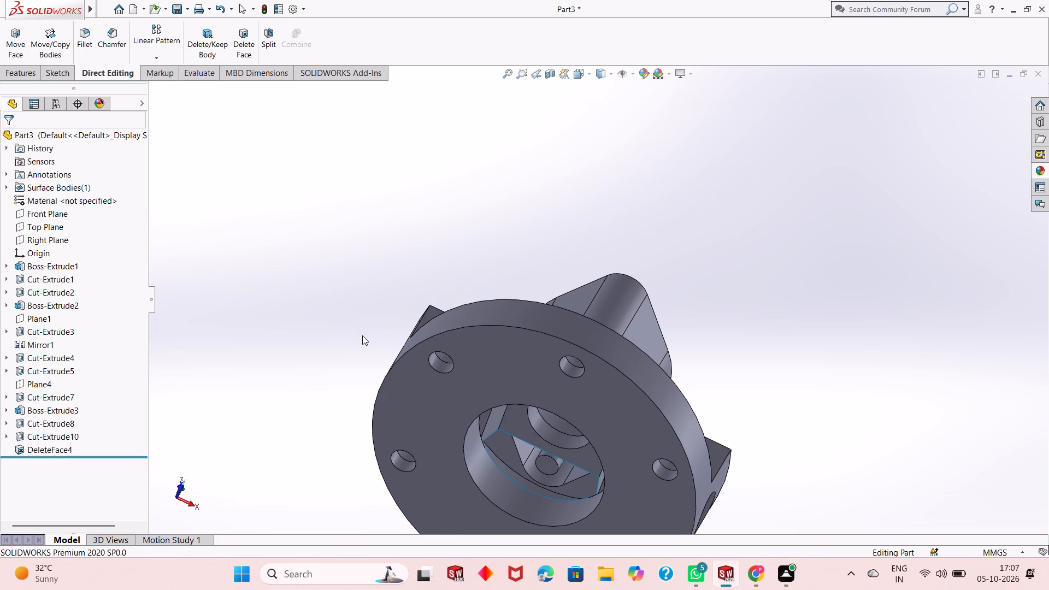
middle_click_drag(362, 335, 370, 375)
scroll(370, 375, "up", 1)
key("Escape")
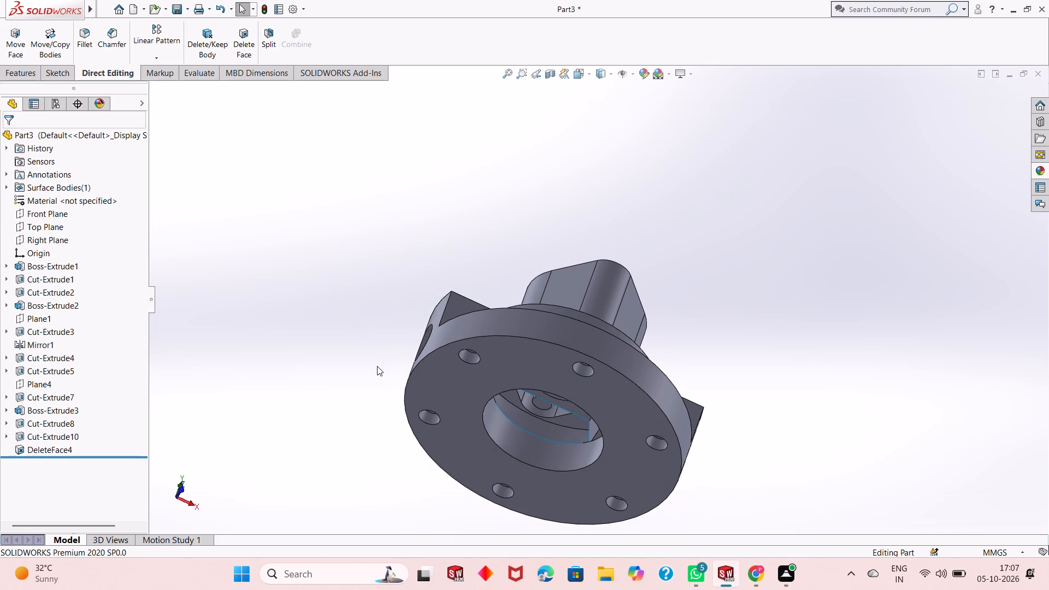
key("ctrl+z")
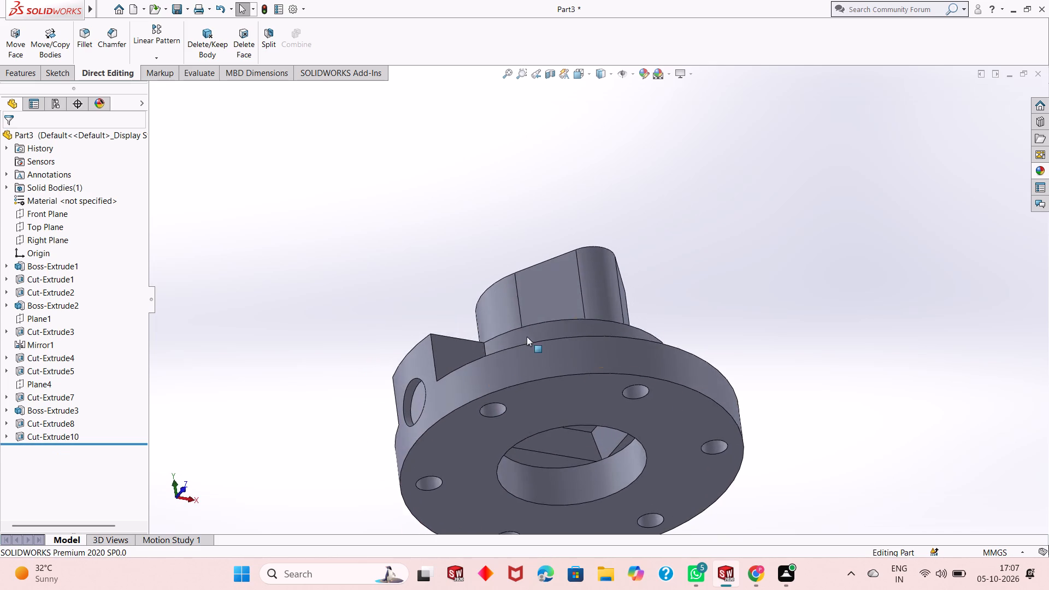
Examine the flange boss, its stepped central bore and the lug holes from above and from the side.
middle_click_drag(529, 341, 526, 424)
scroll(523, 453, "up", 1)
middle_click_drag(577, 344, 581, 511)
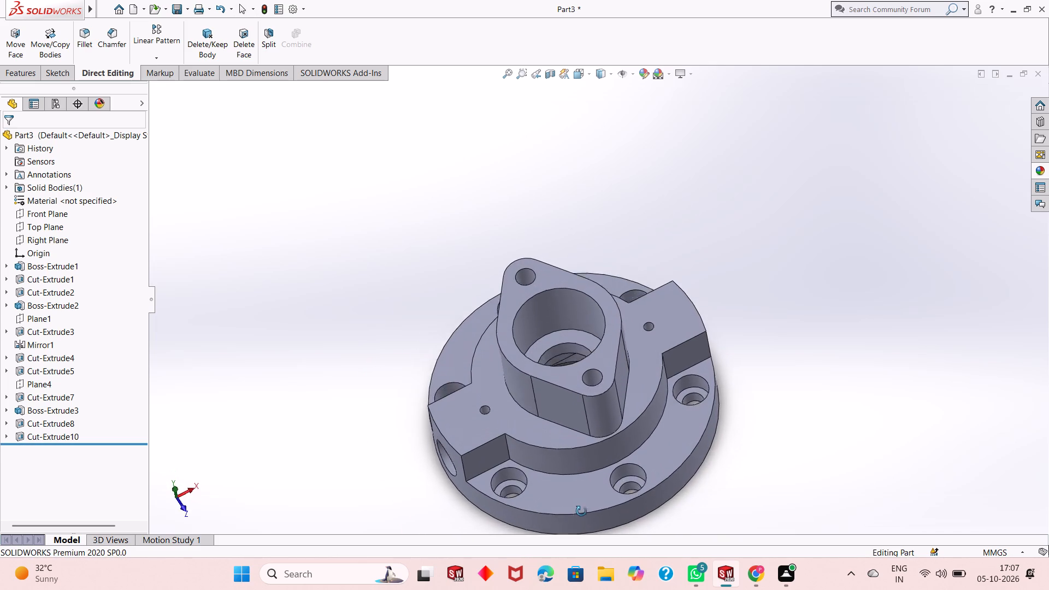
middle_click_drag(581, 511, 580, 497)
middle_click_drag(543, 330, 546, 401)
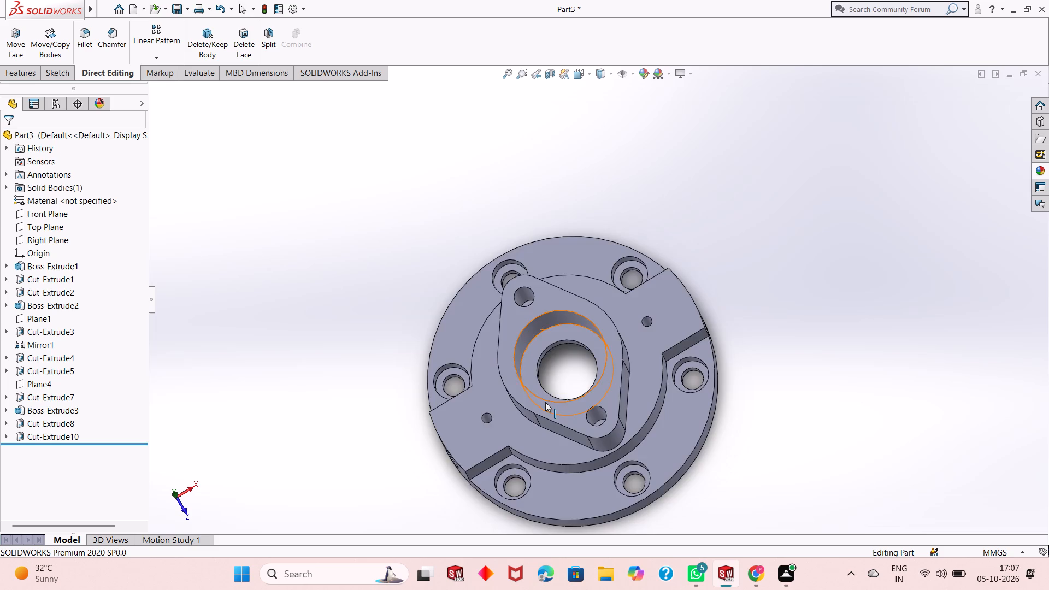
scroll(545, 402, "up", 2)
scroll(586, 323, "down", 3)
scroll(635, 458, "up", 1)
middle_click_drag(635, 458, 630, 416)
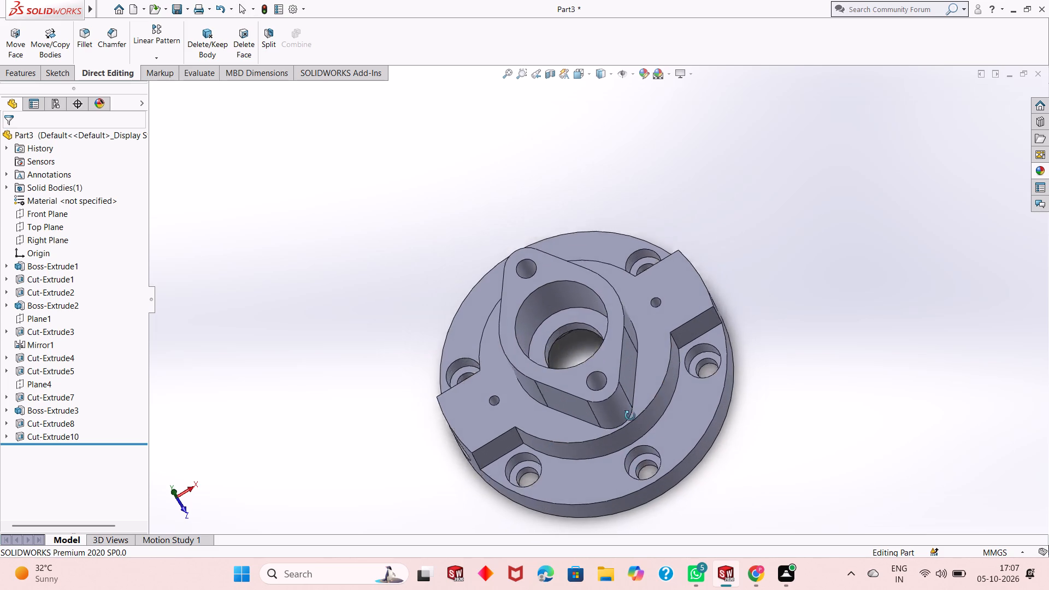
middle_click_drag(630, 416, 638, 392)
scroll(545, 243, "down", 3)
scroll(609, 386, "up", 2)
scroll(661, 402, "up", 2)
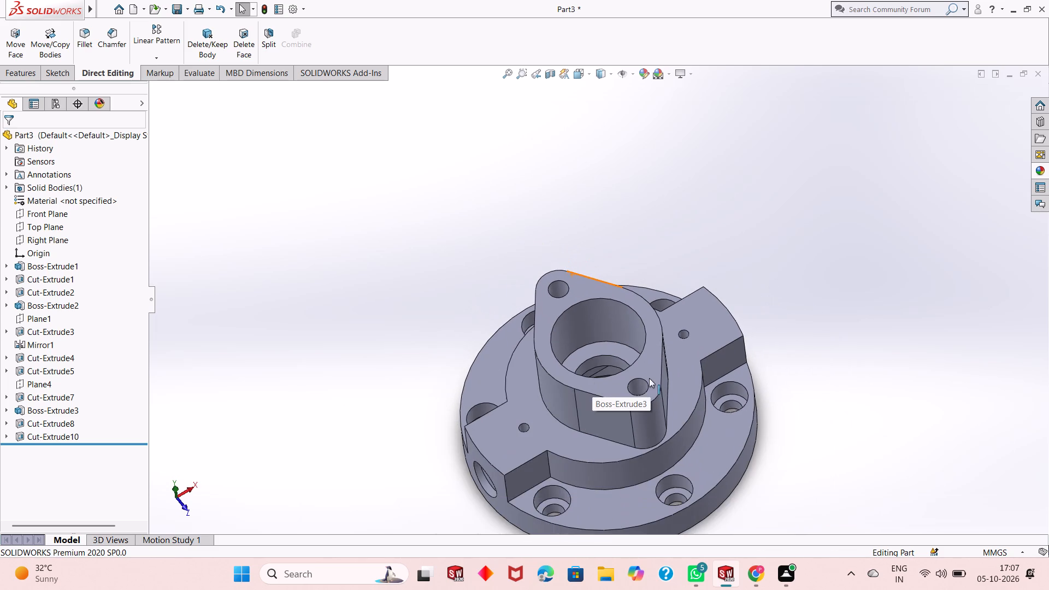
middle_click_drag(650, 363, 643, 232)
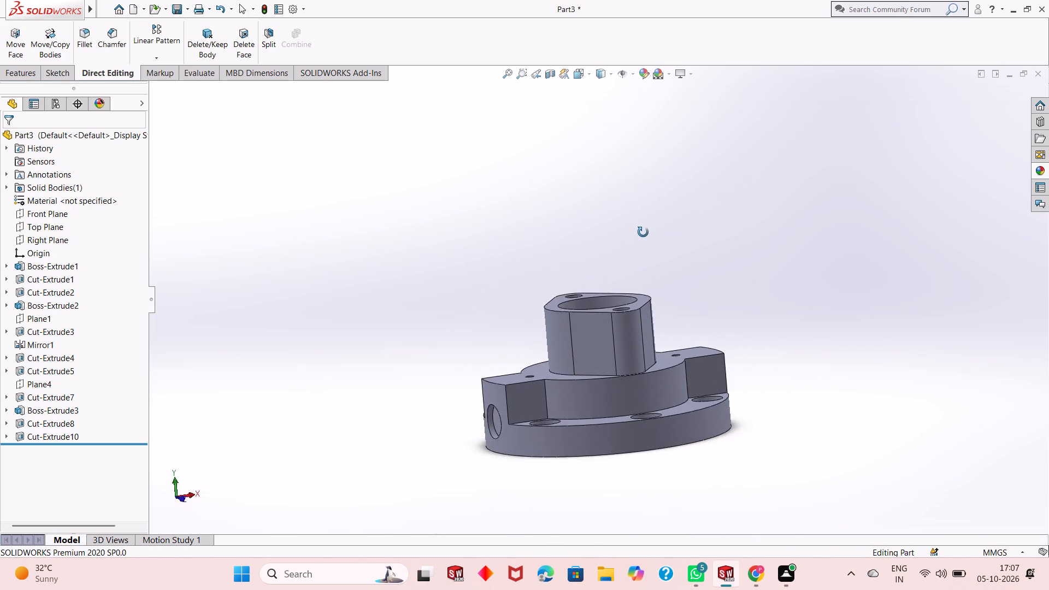
middle_click_drag(643, 232, 635, 403)
scroll(590, 331, "down", 2)
scroll(621, 371, "down", 1)
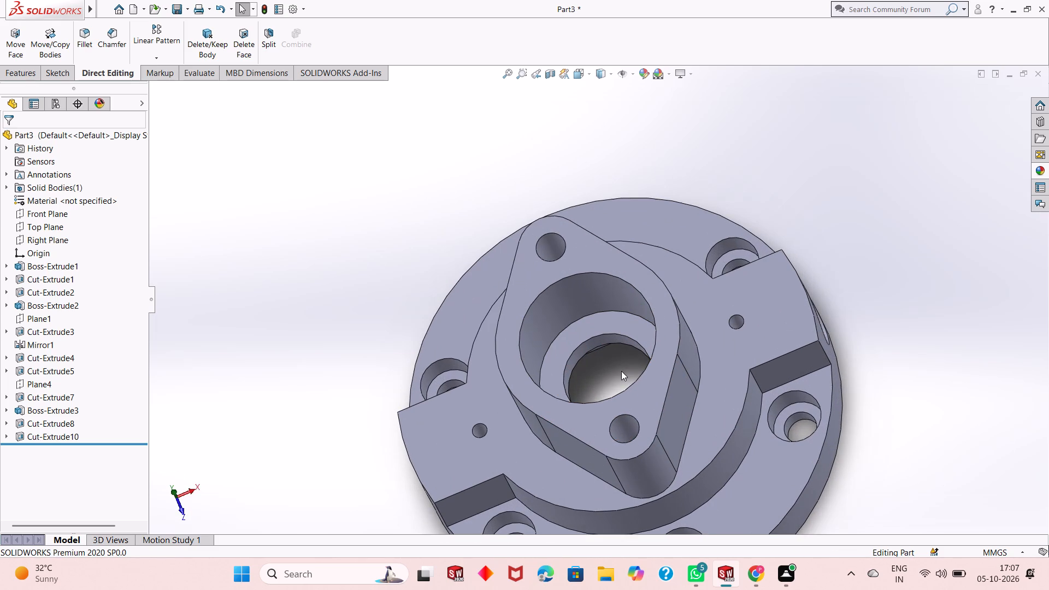
middle_click_drag(614, 371, 623, 420)
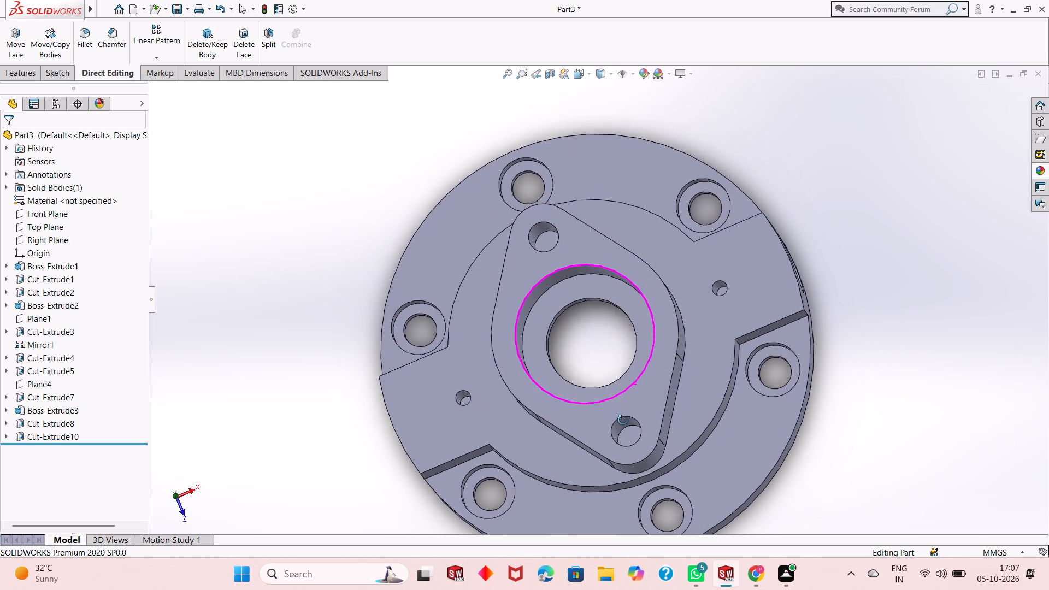
middle_click_drag(623, 420, 645, 297)
scroll(619, 353, "up", 2)
middle_click_drag(624, 407, 616, 382)
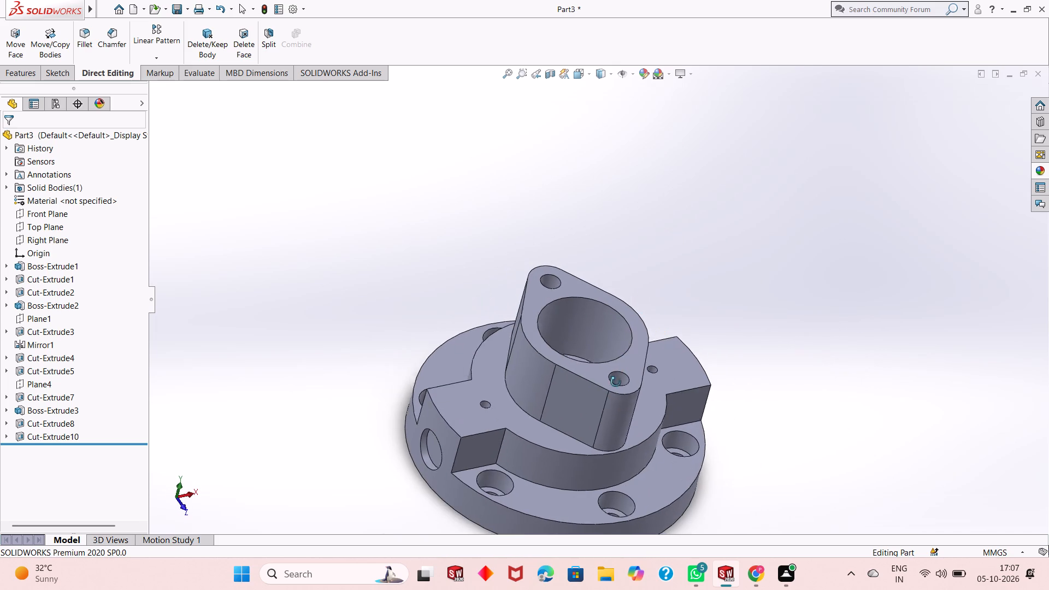
middle_click_drag(616, 382, 621, 304)
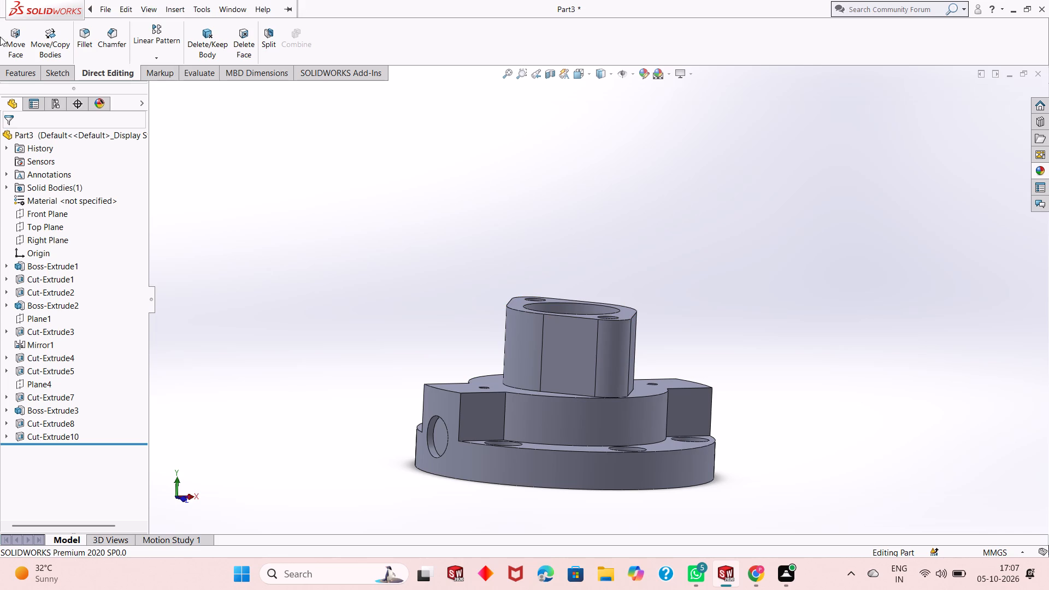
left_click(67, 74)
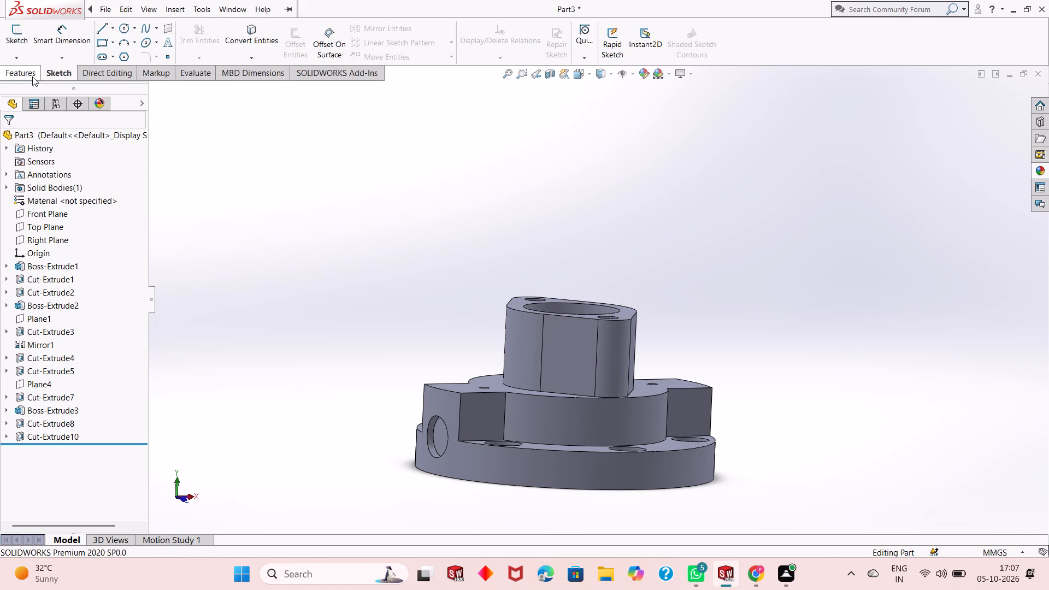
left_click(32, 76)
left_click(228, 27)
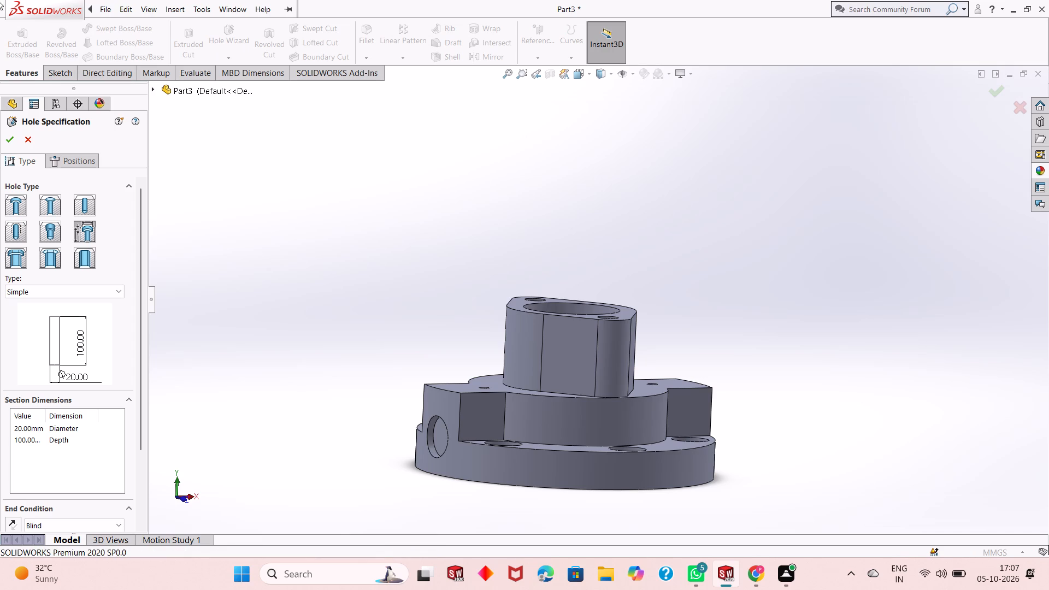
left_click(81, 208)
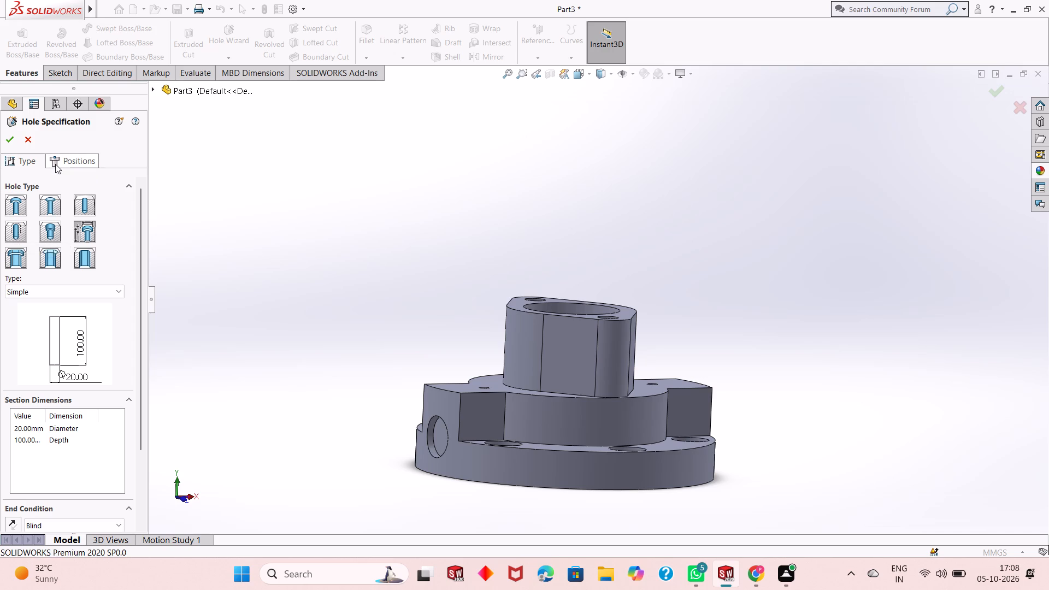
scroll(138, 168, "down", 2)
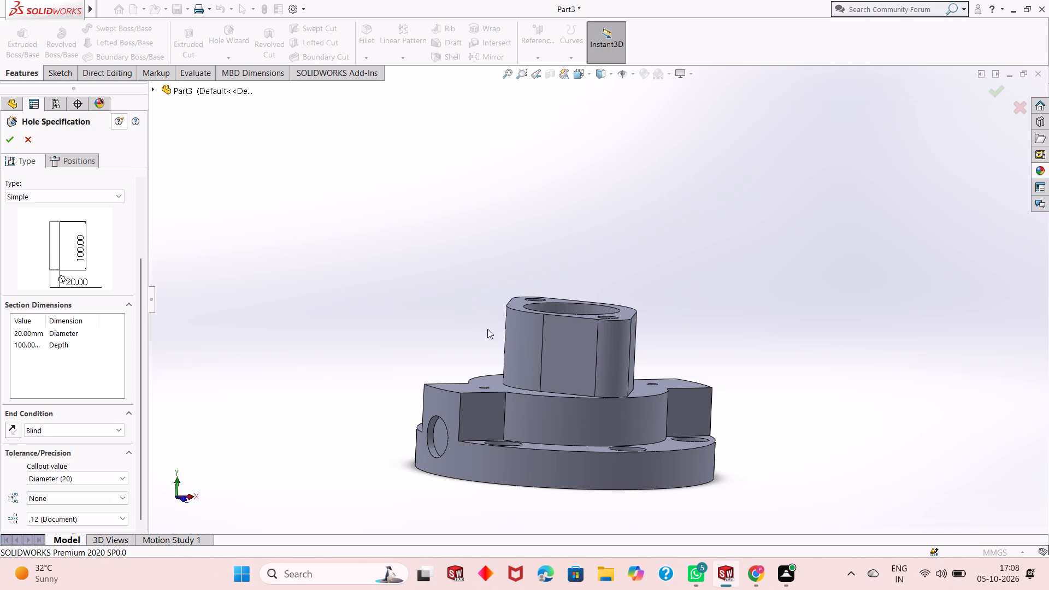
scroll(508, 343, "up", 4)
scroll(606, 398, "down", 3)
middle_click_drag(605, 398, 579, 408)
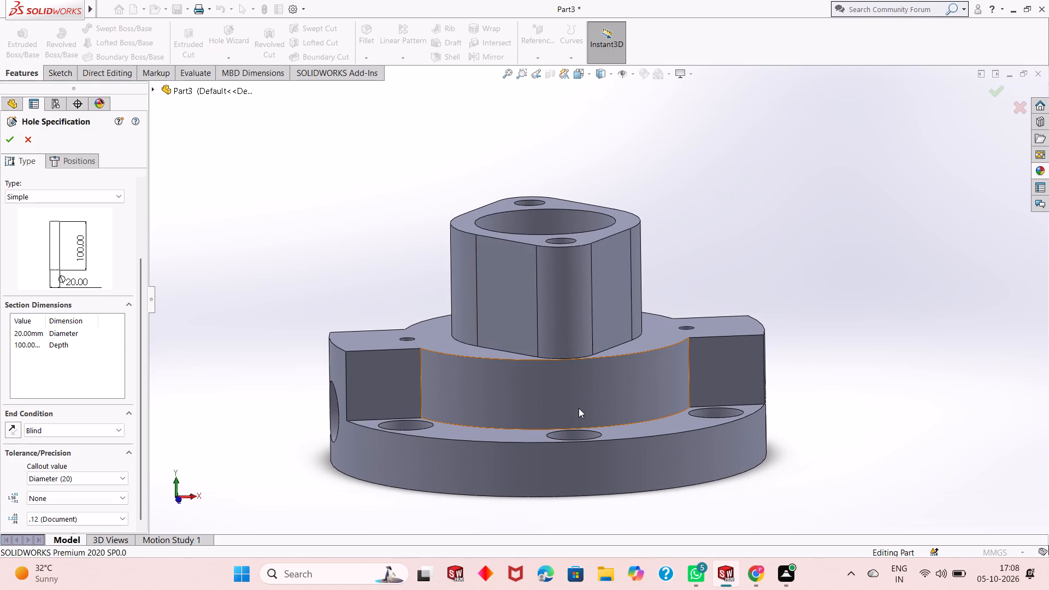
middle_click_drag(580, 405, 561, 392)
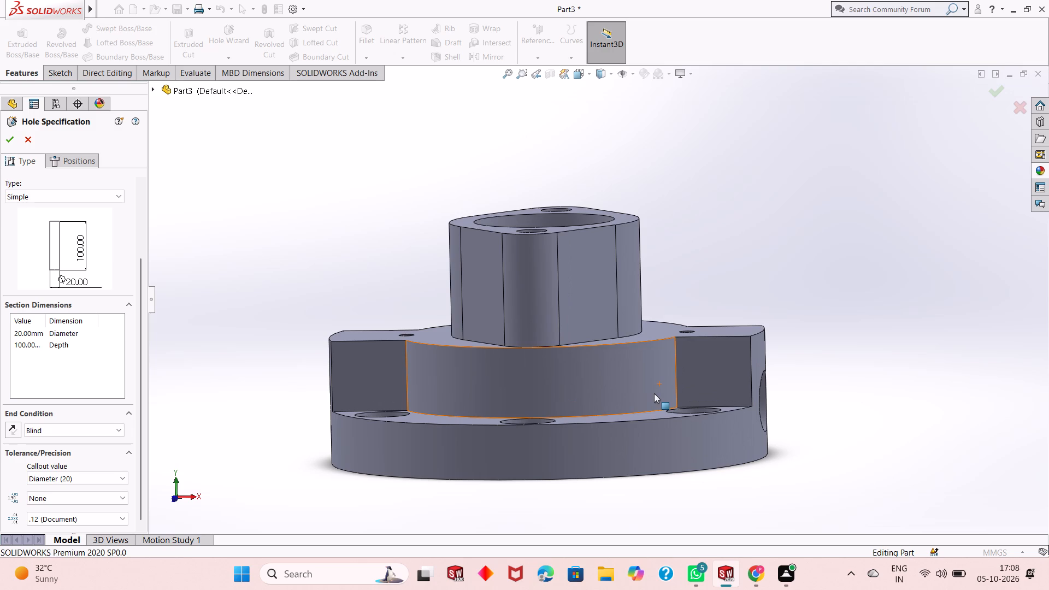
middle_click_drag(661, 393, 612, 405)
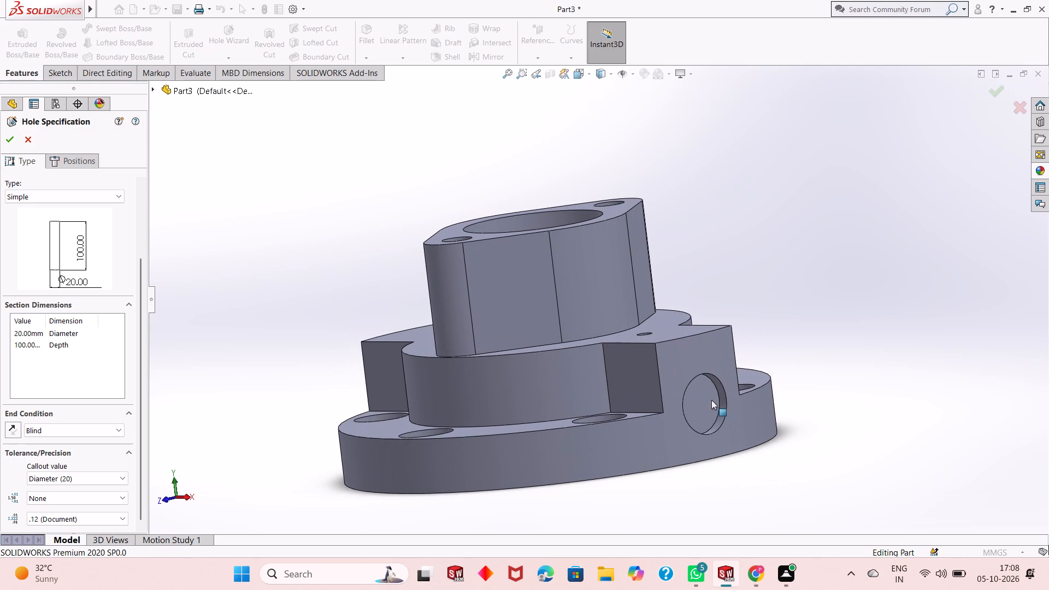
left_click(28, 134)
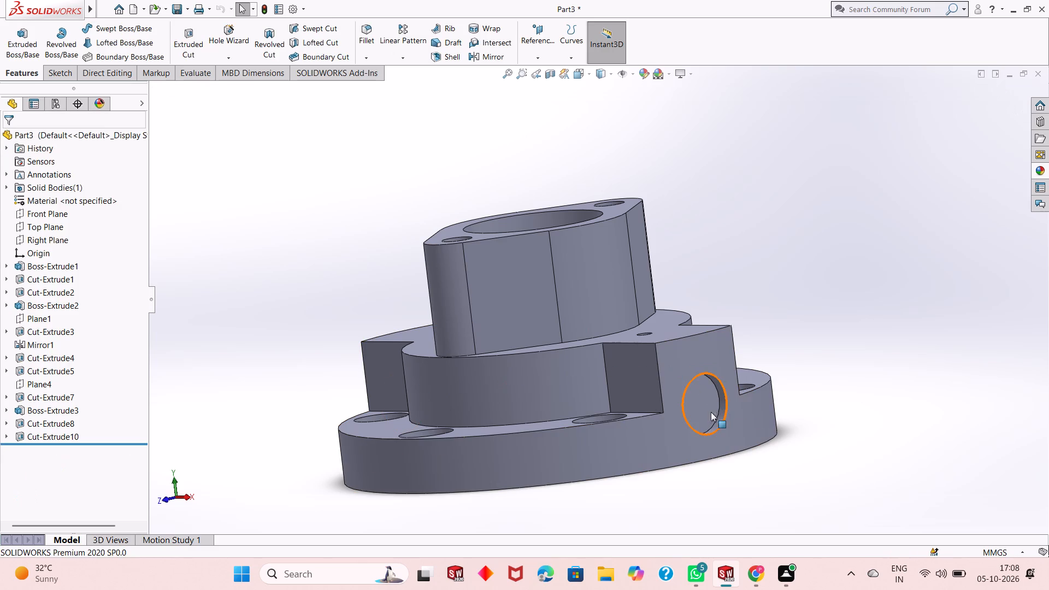
Sketch a concentric circle of about 6.9 mm radius on the floor of the side lug's round recess.
left_click(712, 407)
left_click(765, 380)
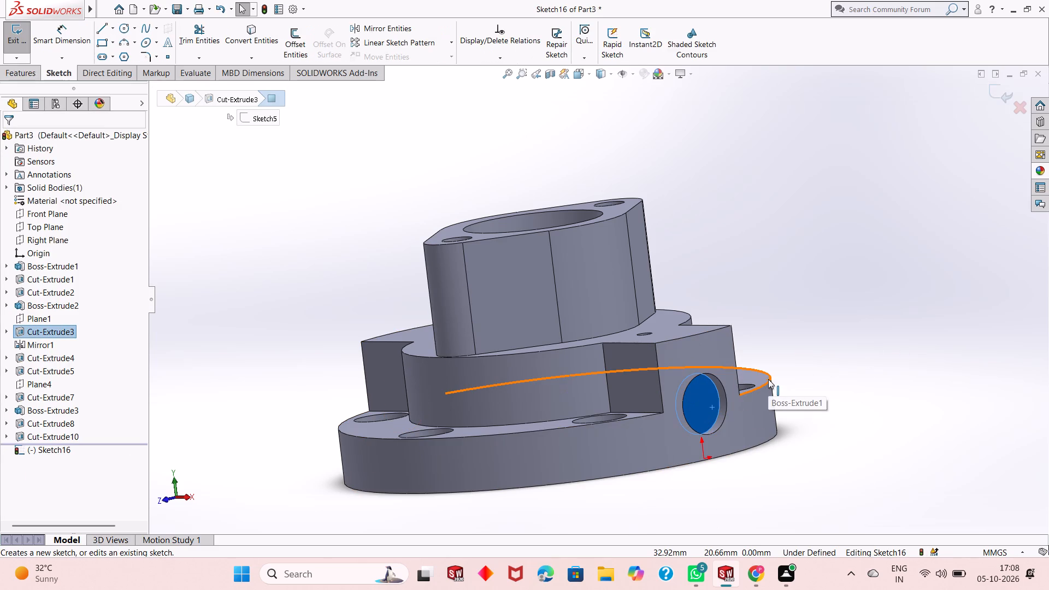
key("ctrl+8")
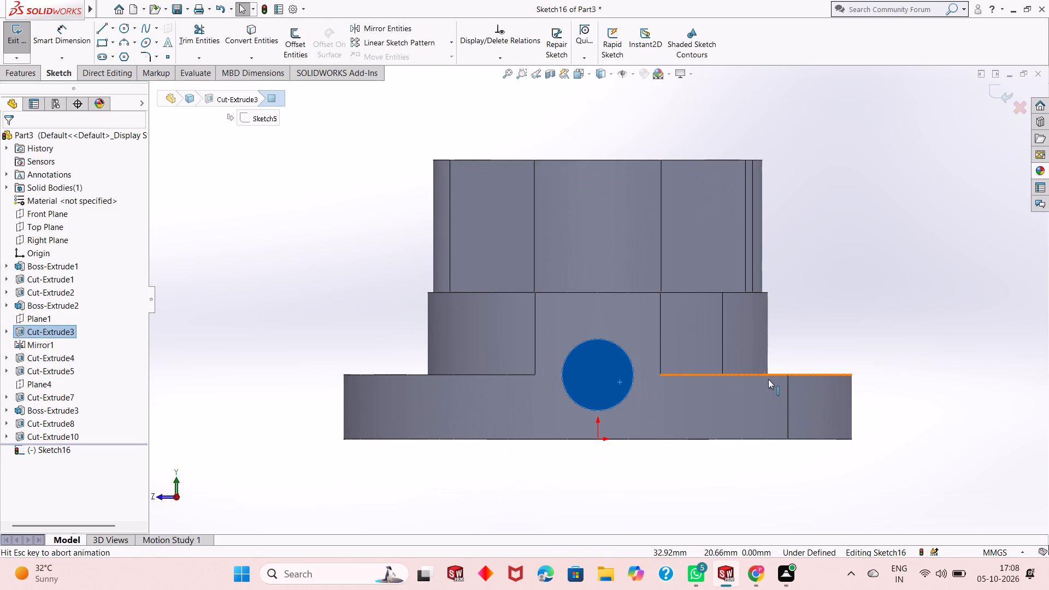
left_click(154, 227)
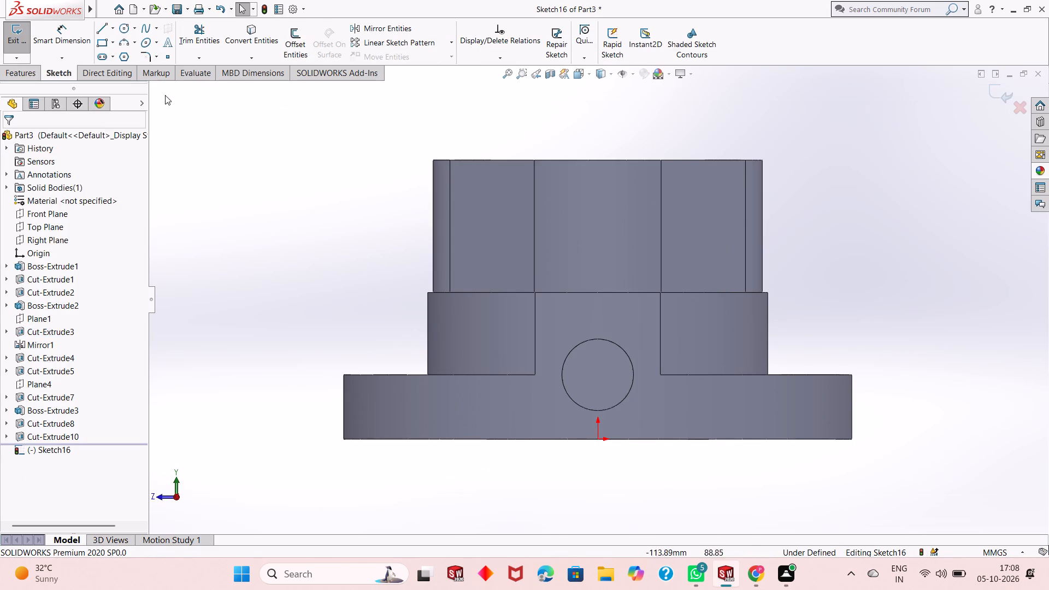
left_click(123, 27)
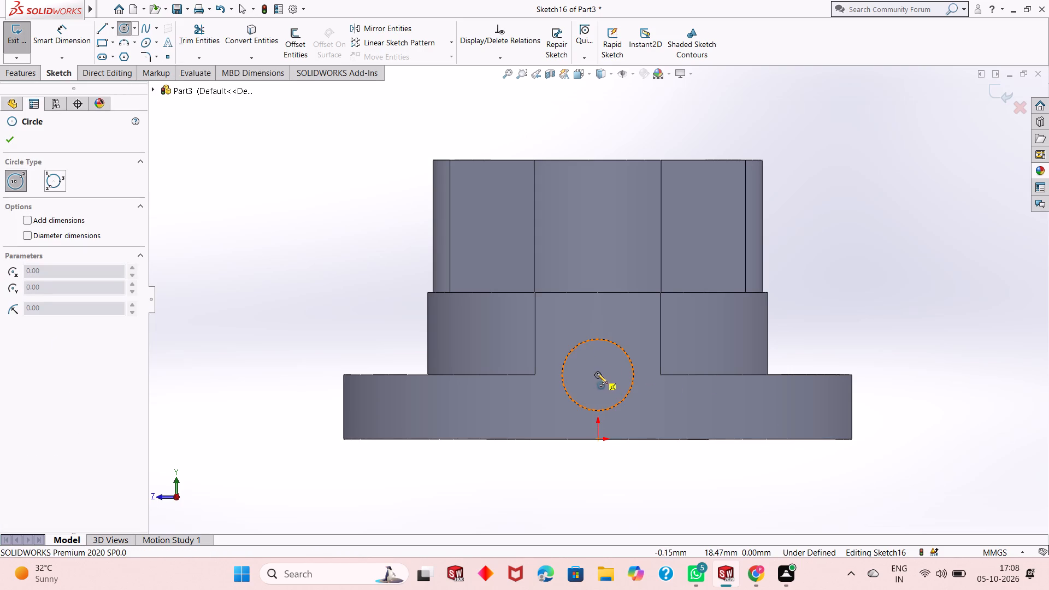
left_click(597, 373)
left_click(603, 351)
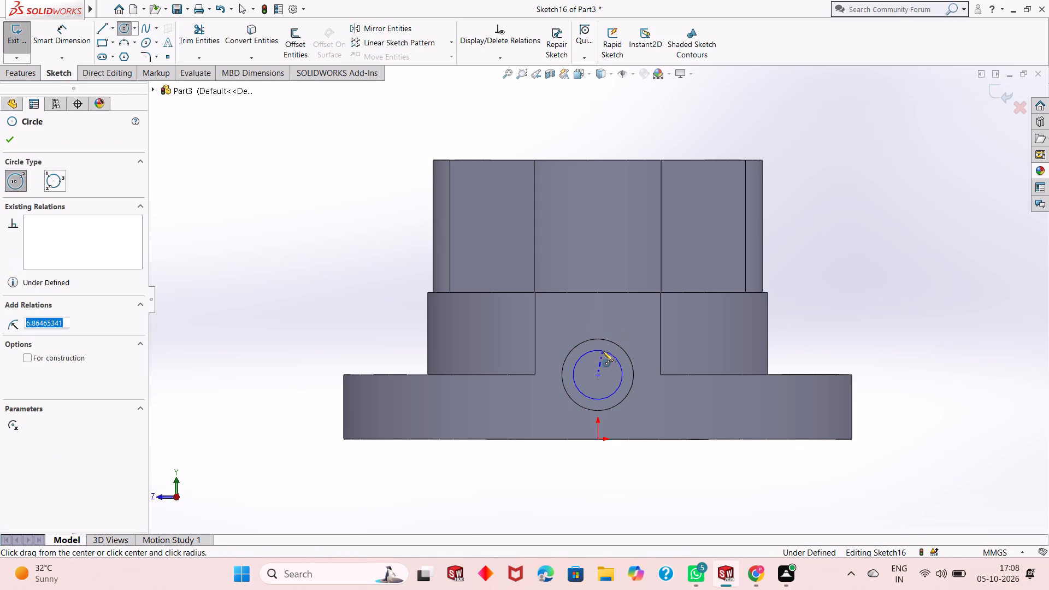
right_click(310, 260)
left_click(328, 274)
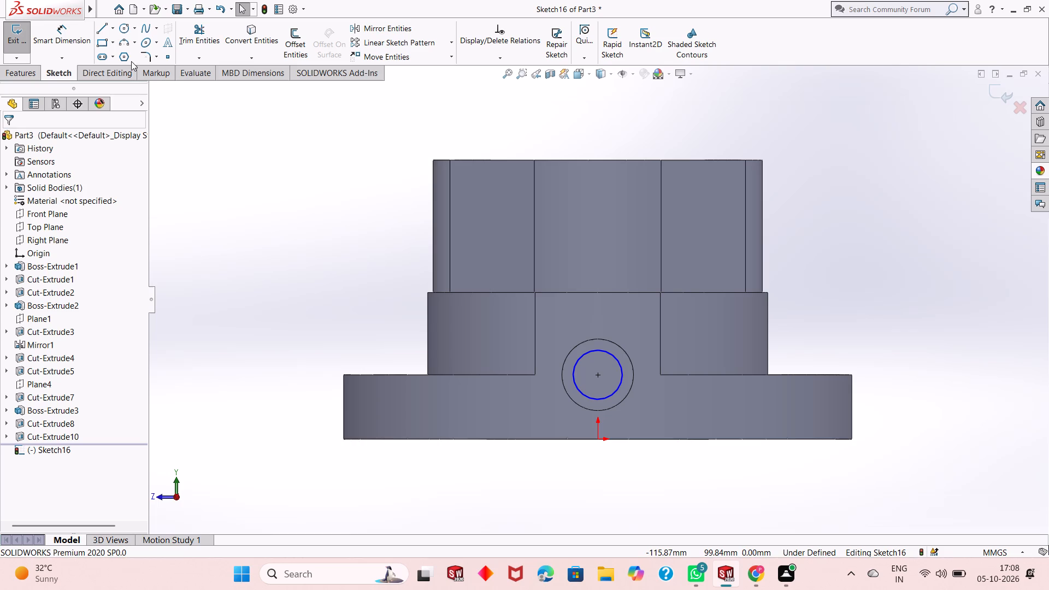
Dimension the circle in the side lug's round recess to a 12 mm diameter.
left_click(53, 43)
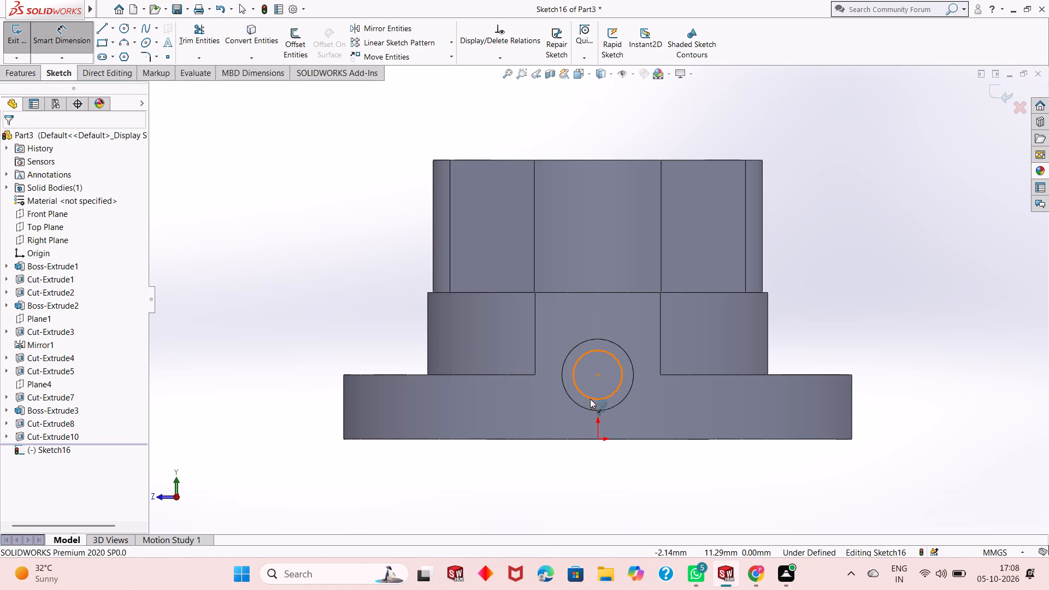
left_click(590, 399)
left_click(448, 493)
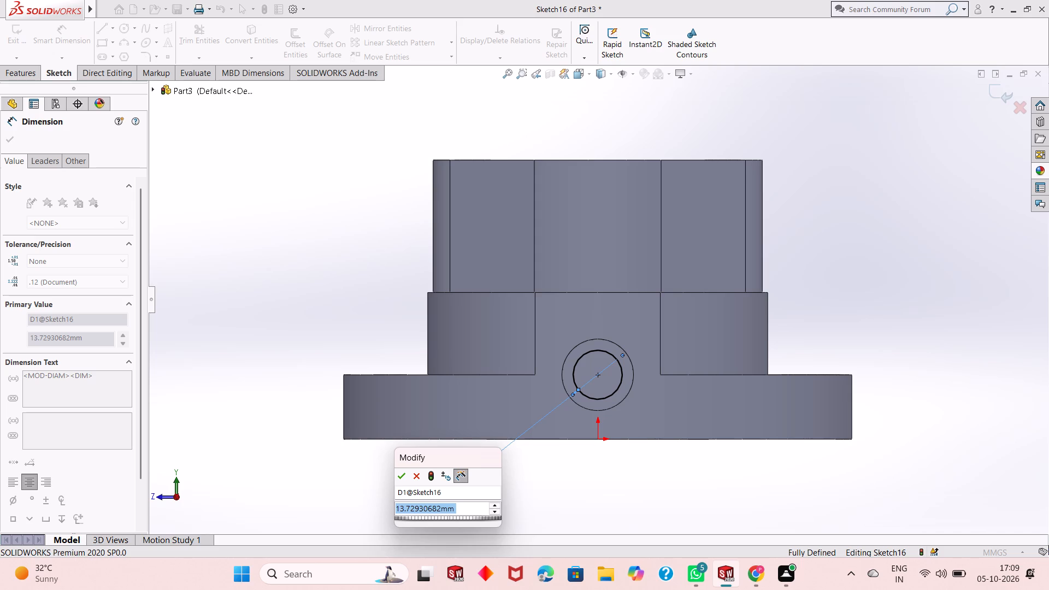
type("12")
key("Return")
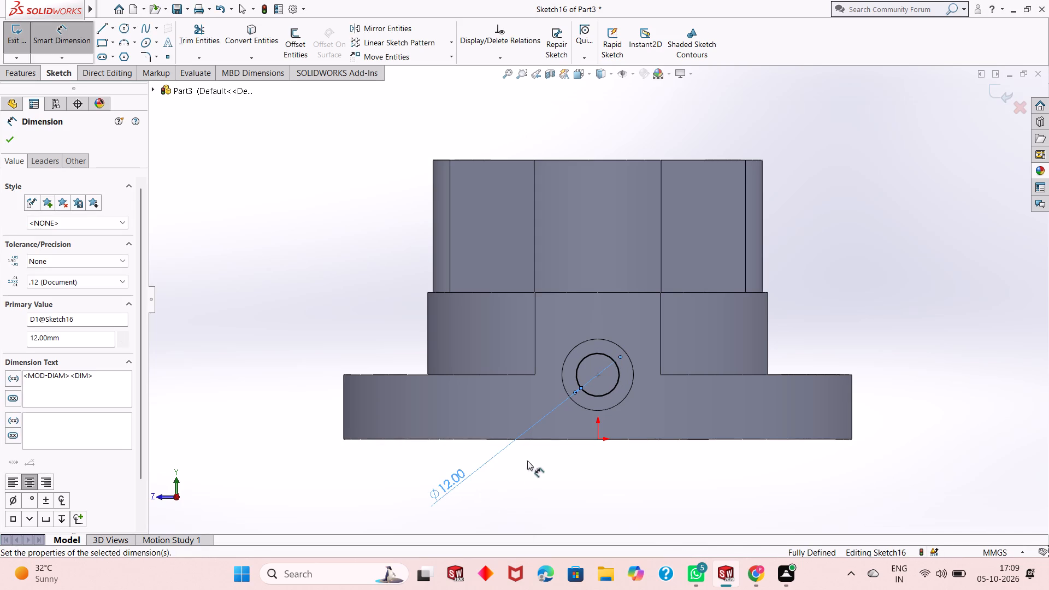
middle_click_drag(527, 461, 550, 499)
scroll(537, 461, "up", 2)
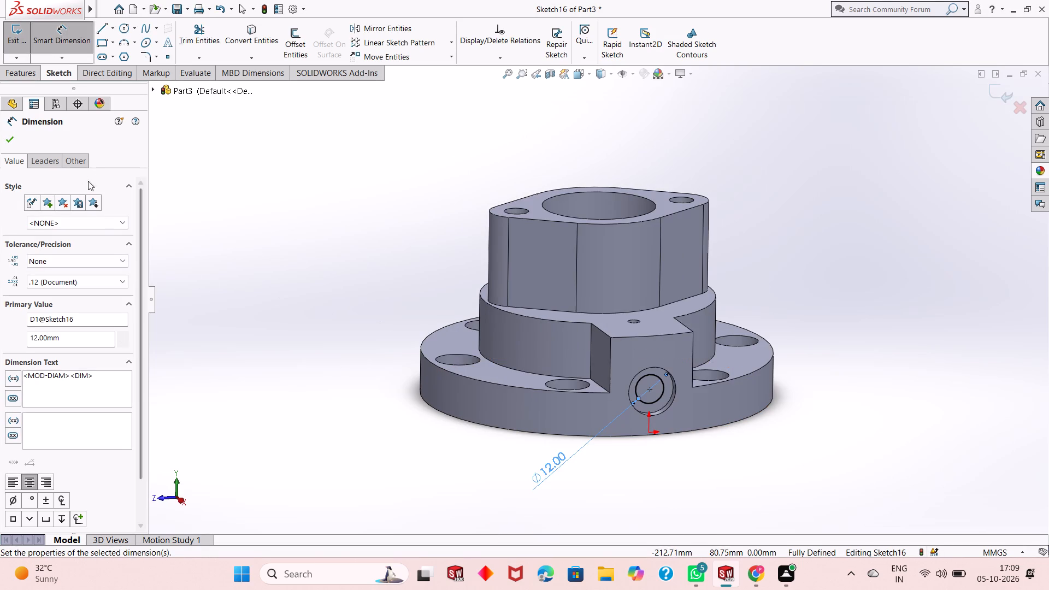
left_click(9, 140)
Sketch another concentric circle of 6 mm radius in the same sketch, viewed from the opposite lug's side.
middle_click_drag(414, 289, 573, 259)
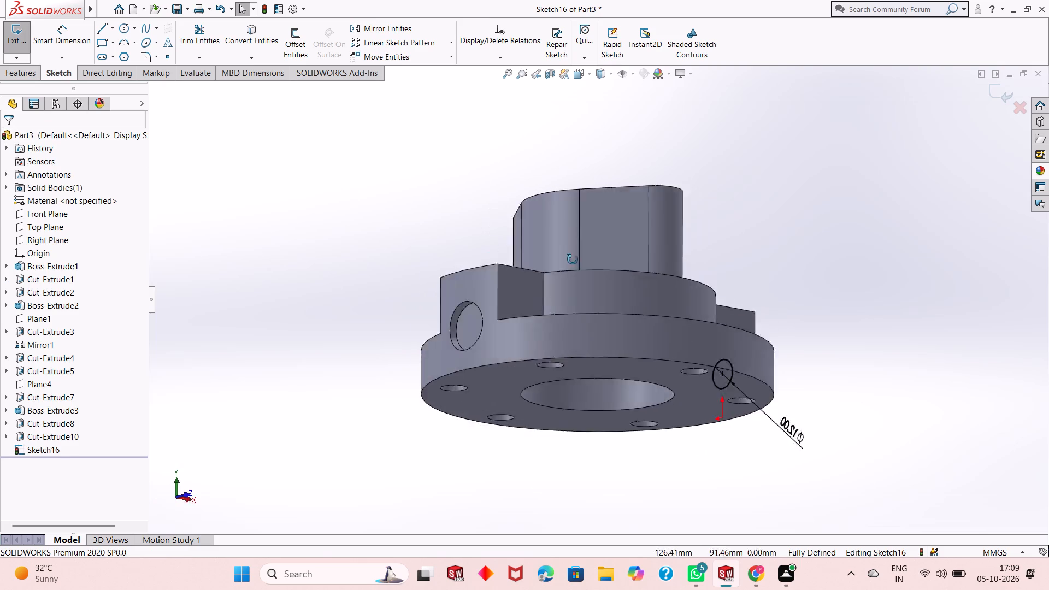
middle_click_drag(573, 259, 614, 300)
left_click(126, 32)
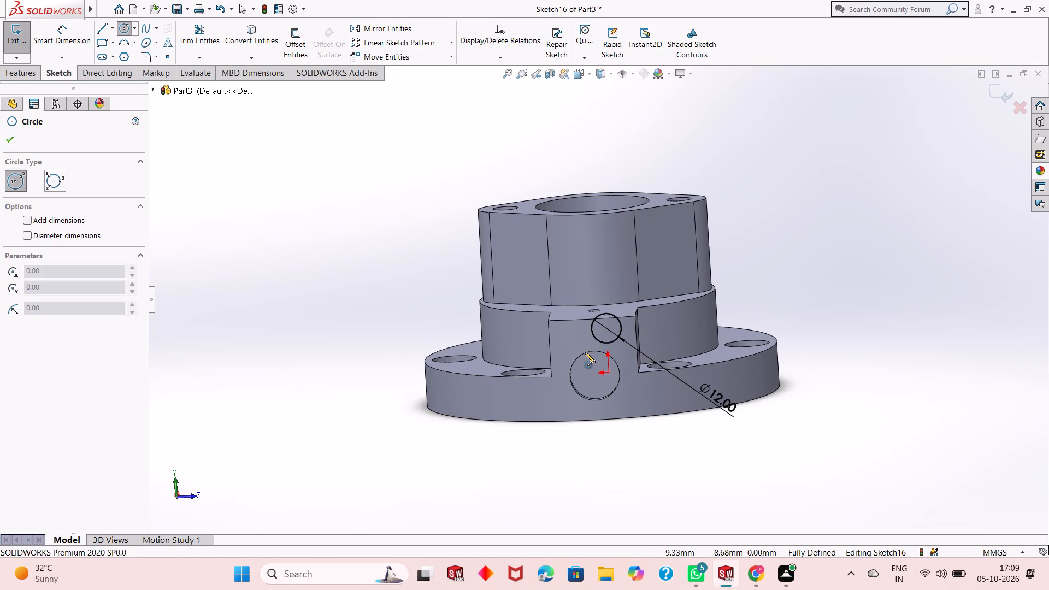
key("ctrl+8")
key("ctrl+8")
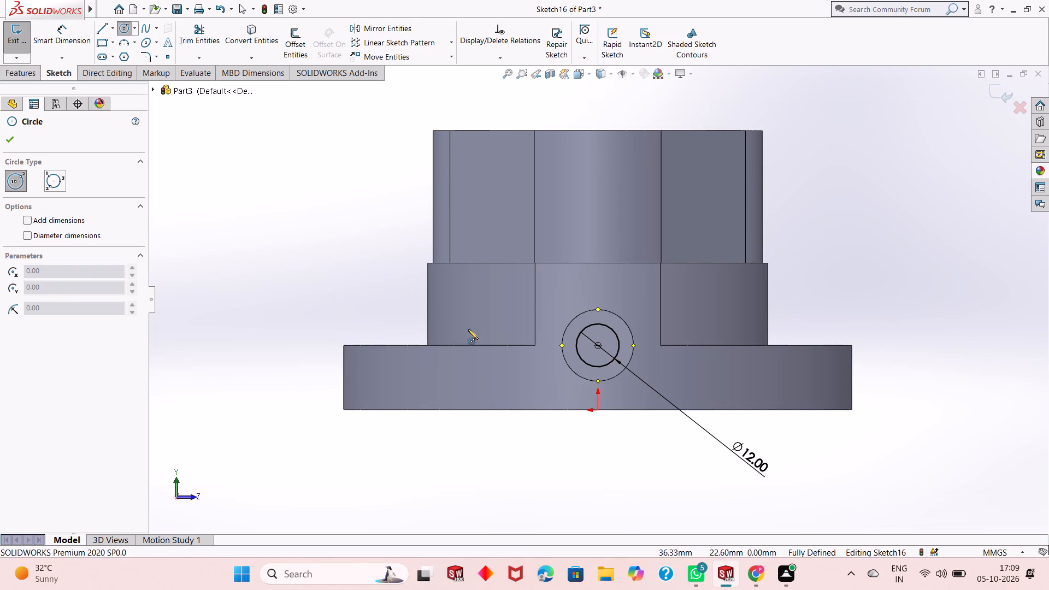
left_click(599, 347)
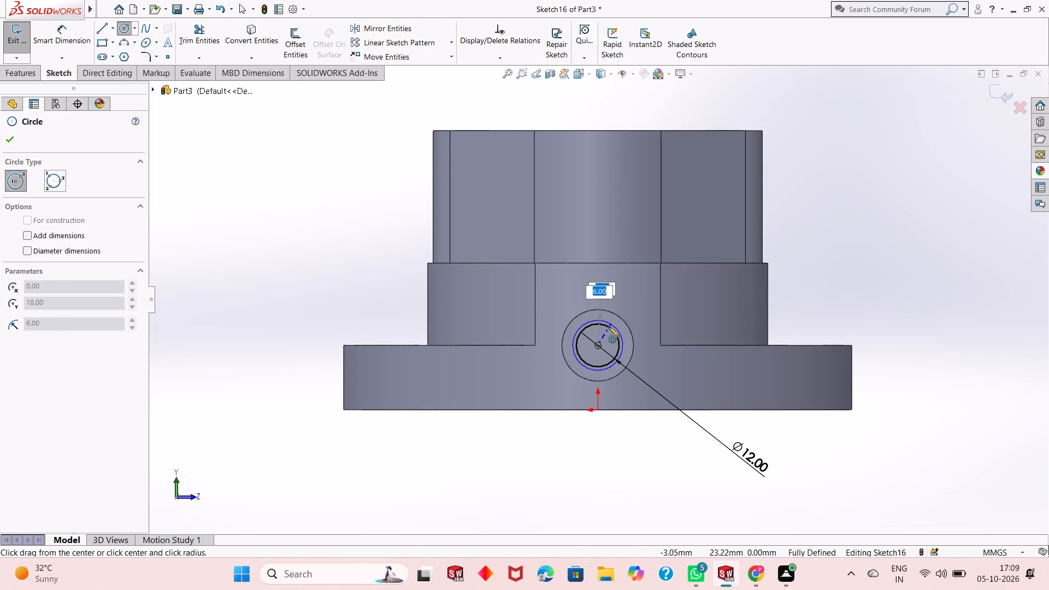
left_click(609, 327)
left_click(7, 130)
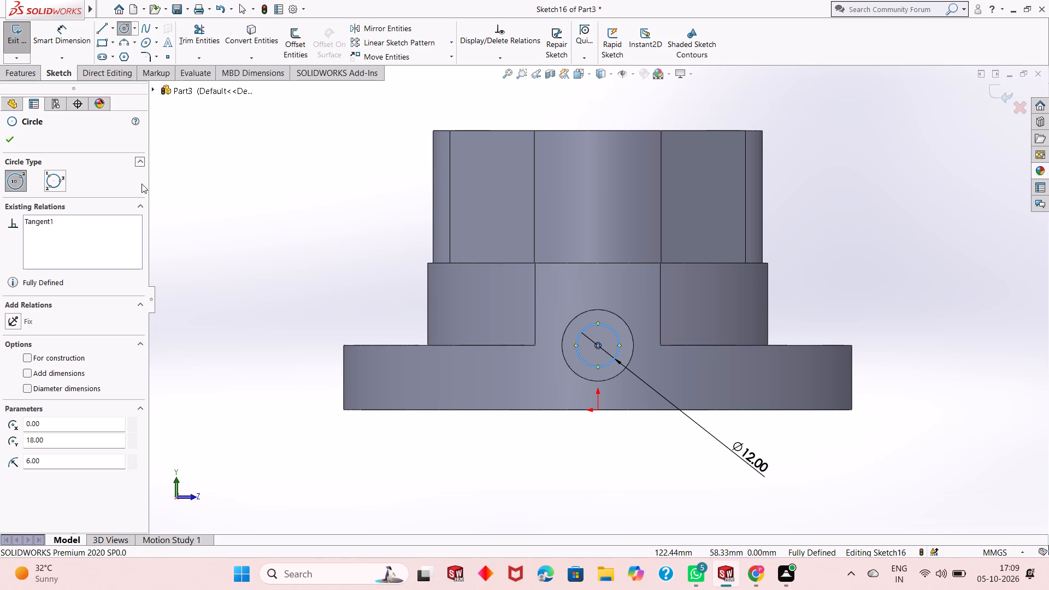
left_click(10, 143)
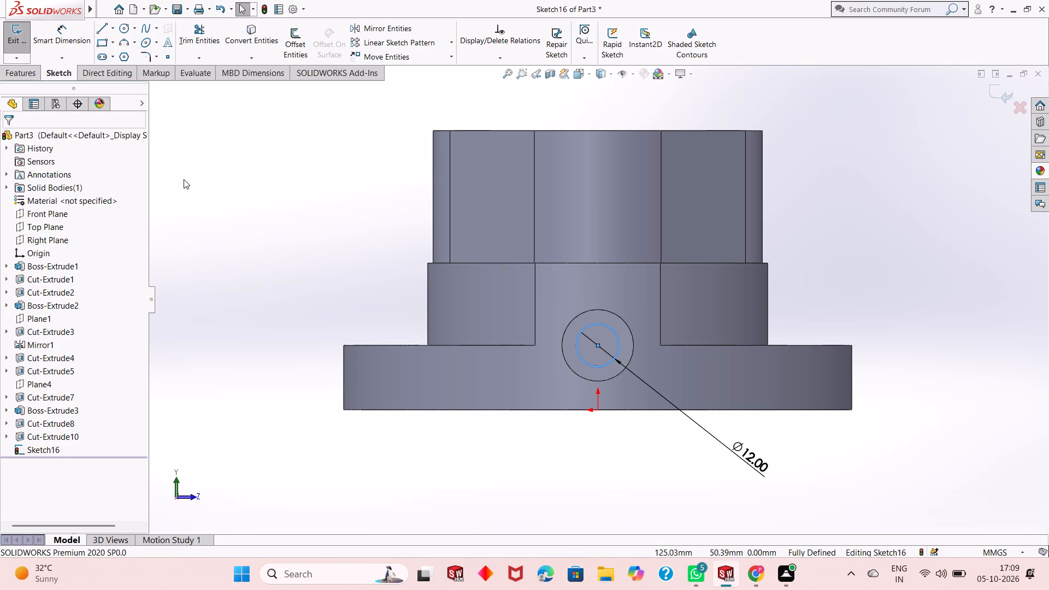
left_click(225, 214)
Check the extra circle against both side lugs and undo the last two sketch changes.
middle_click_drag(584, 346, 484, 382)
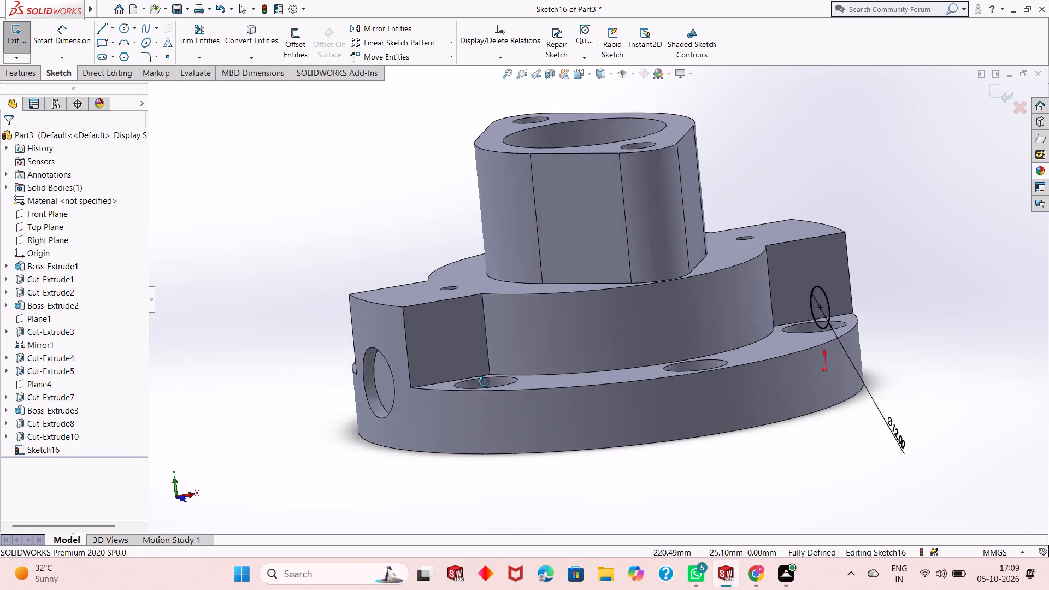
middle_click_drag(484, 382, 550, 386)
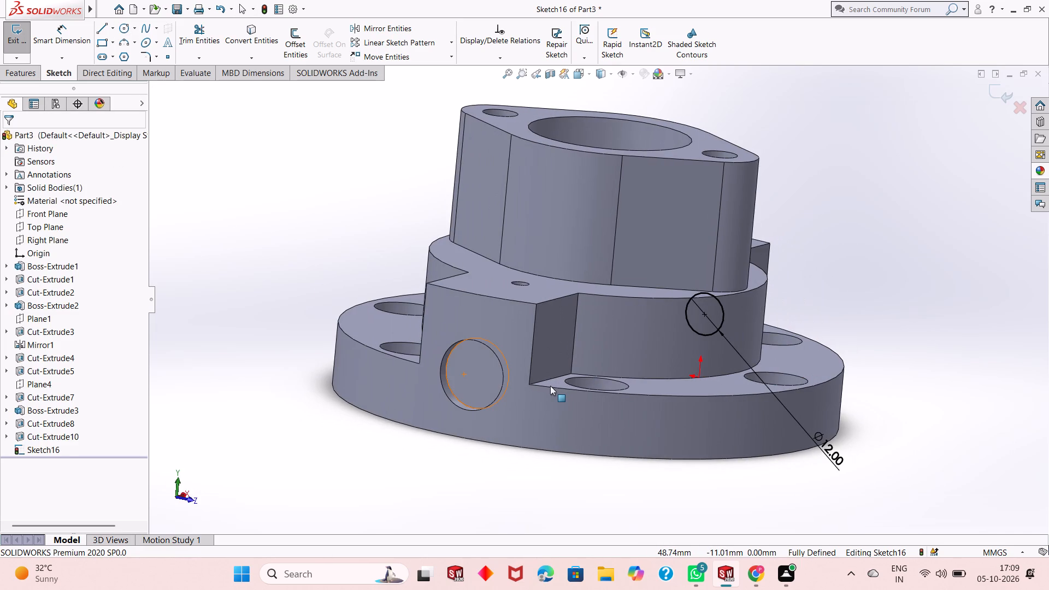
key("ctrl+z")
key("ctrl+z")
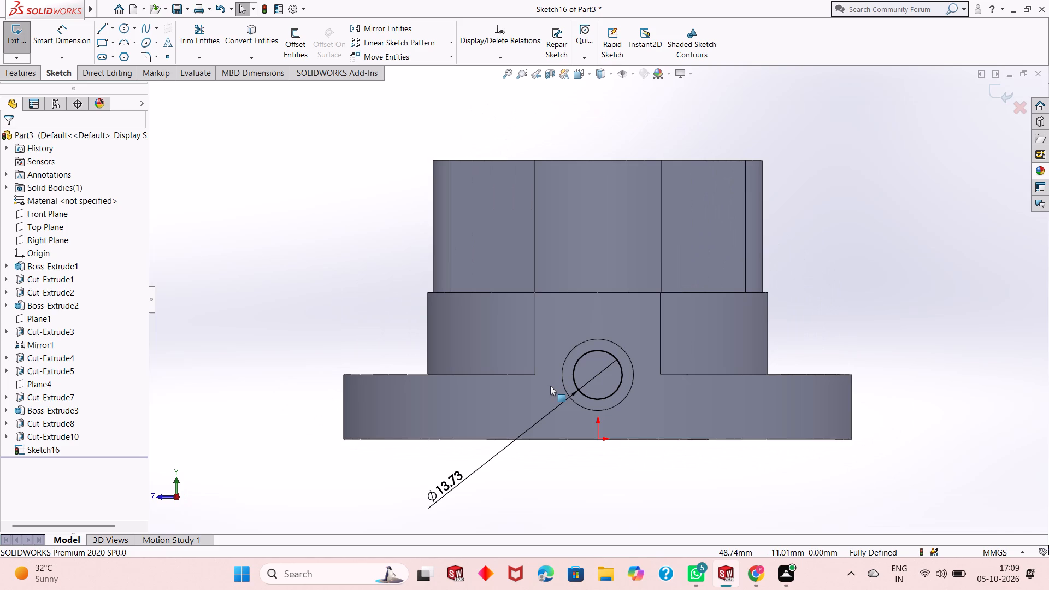
Set the recess circle's diameter to 12 mm.
left_click(431, 488)
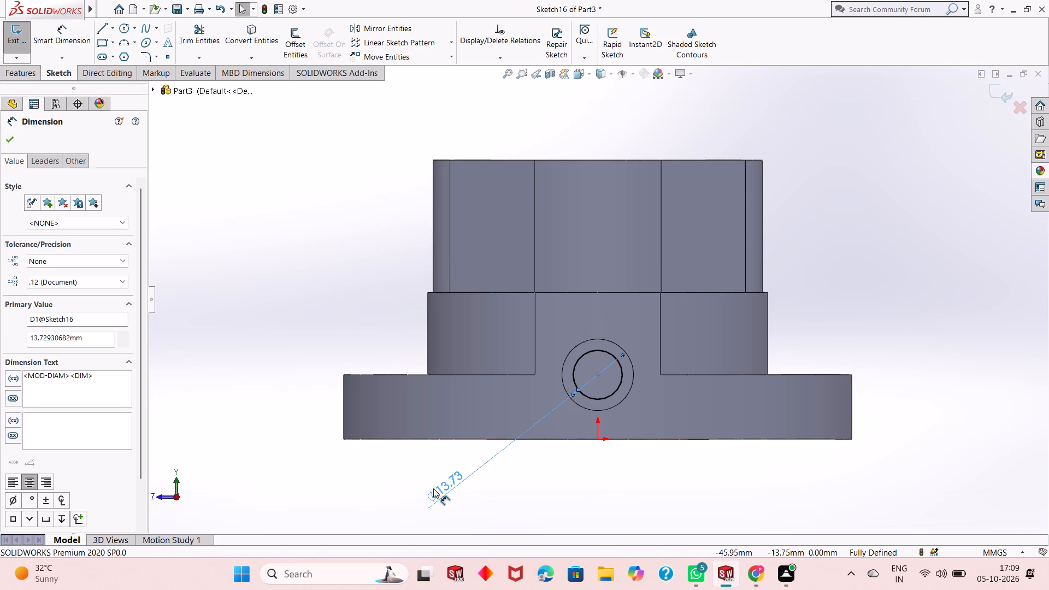
double_click(433, 488)
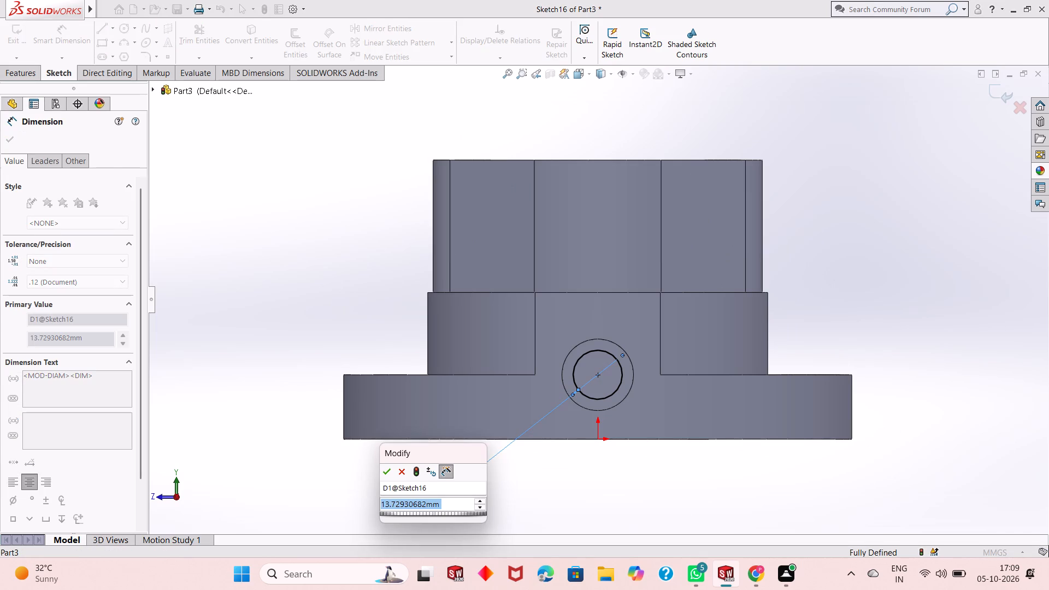
type("12")
key("Return")
right_click(334, 313)
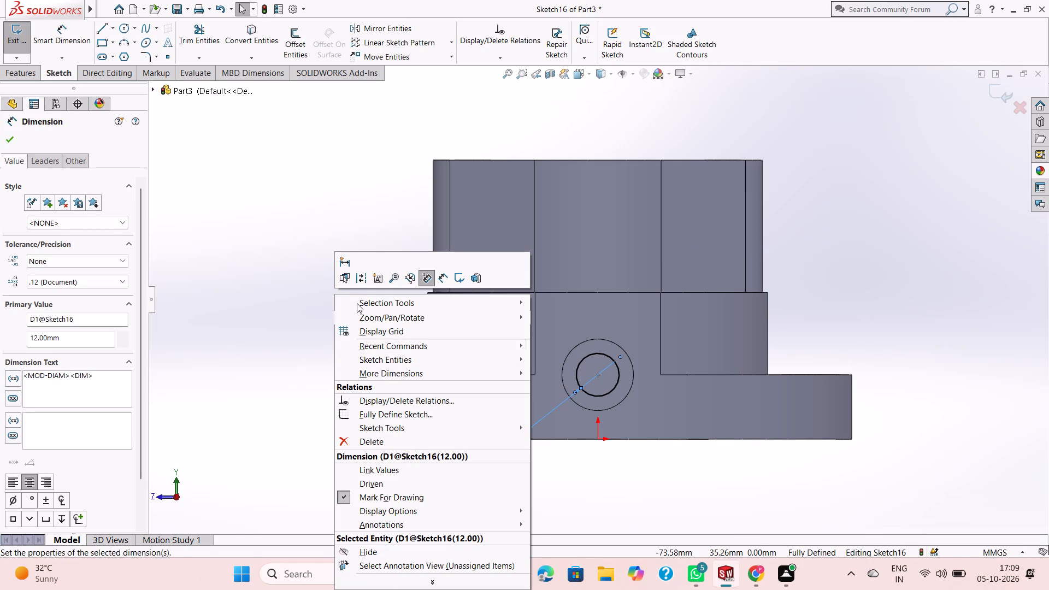
left_click(276, 309)
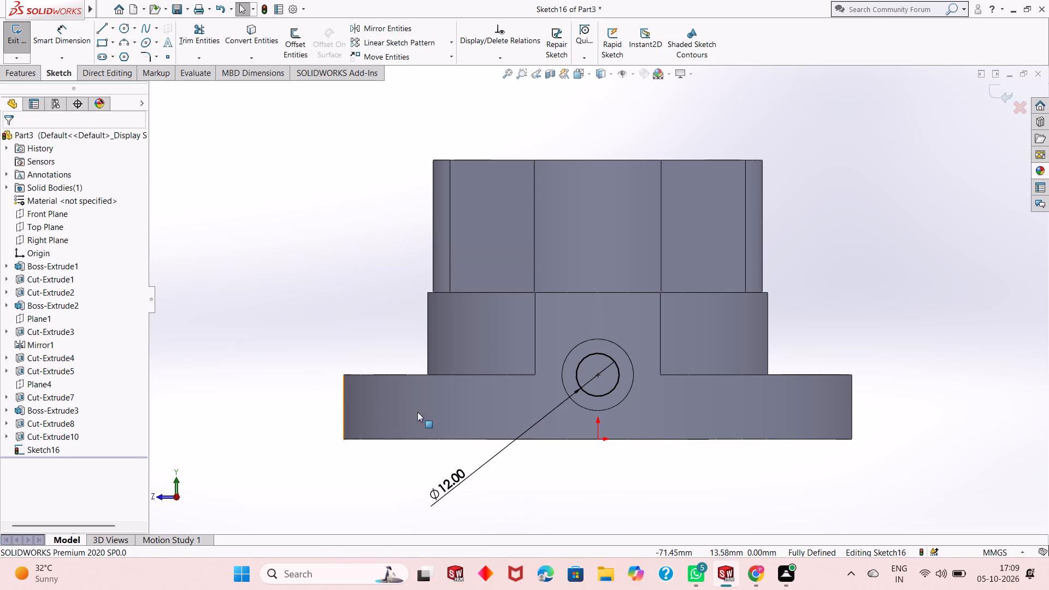
Extrude-cut the 12 mm circle inward from the recess floor as a blind cut 25 mm deep.
left_click(33, 70)
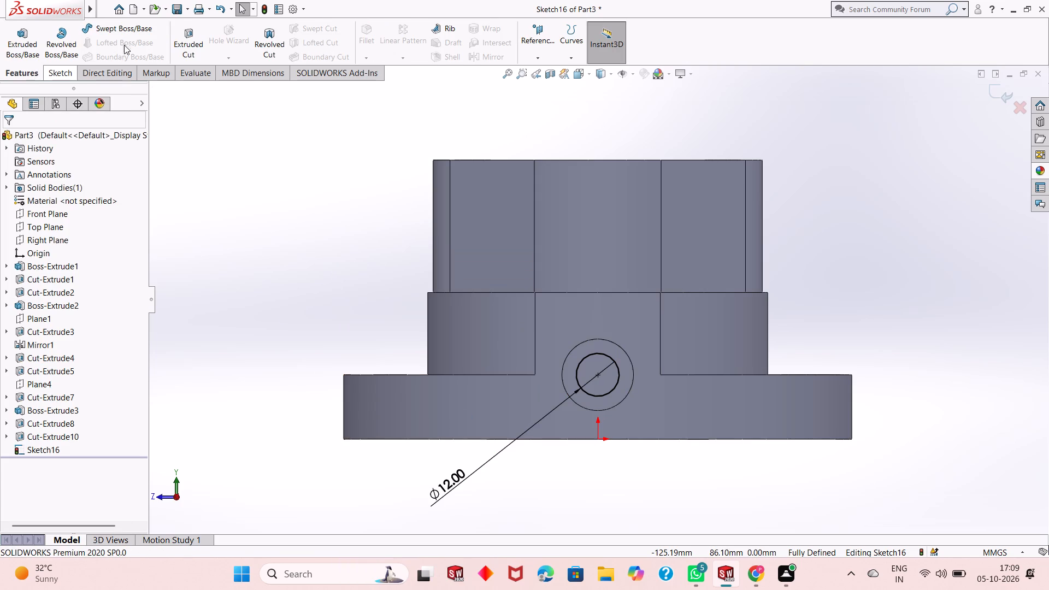
left_click(179, 42)
middle_click_drag(336, 251, 425, 368)
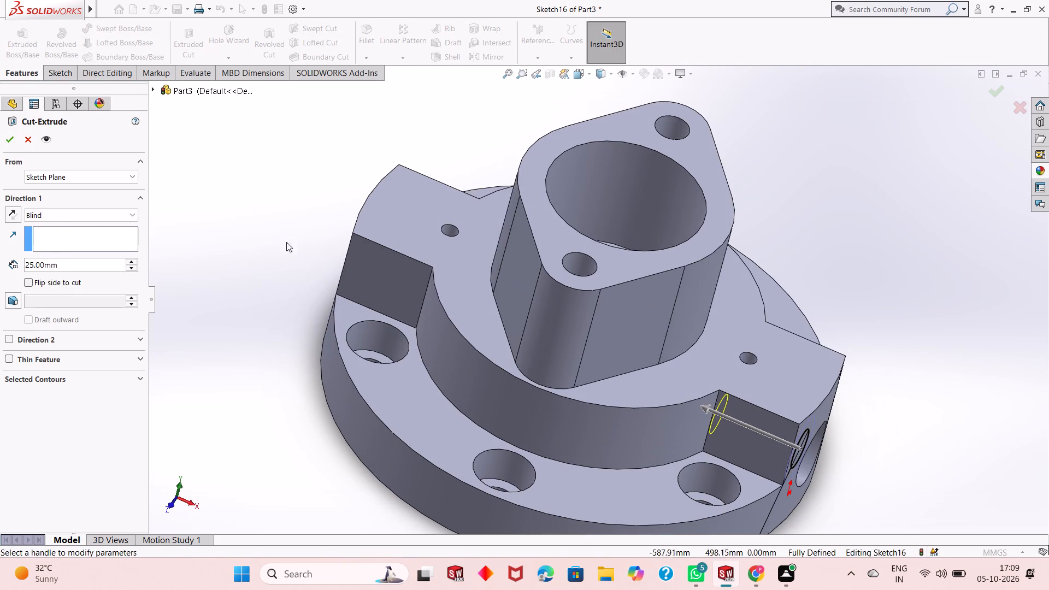
left_click(5, 139)
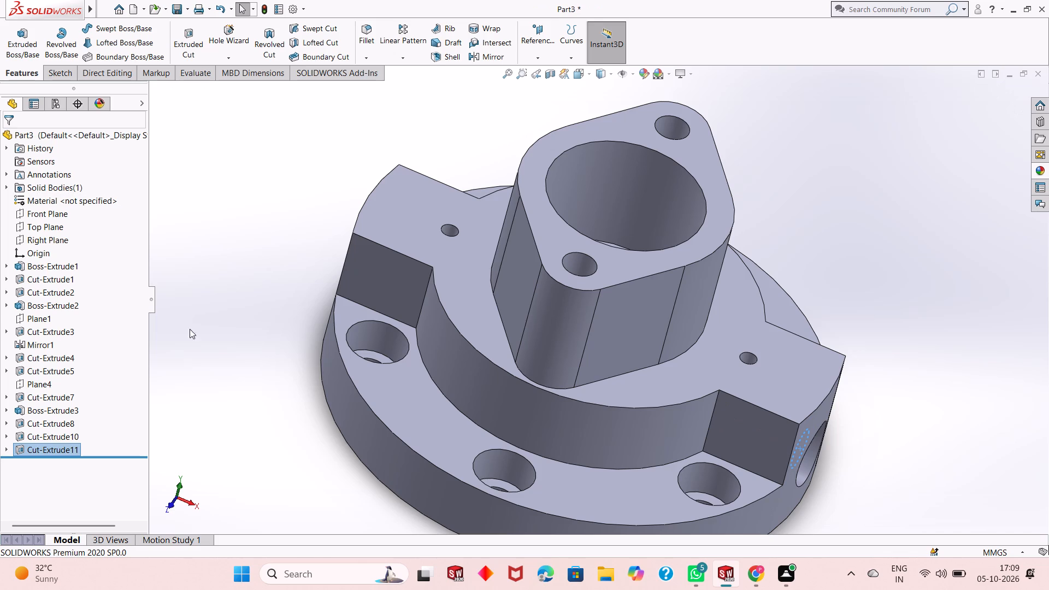
Examine the new side hole and compare it with the opposite lug's round recess from several angles.
middle_click_drag(575, 369, 543, 312)
scroll(498, 417, "up", 2)
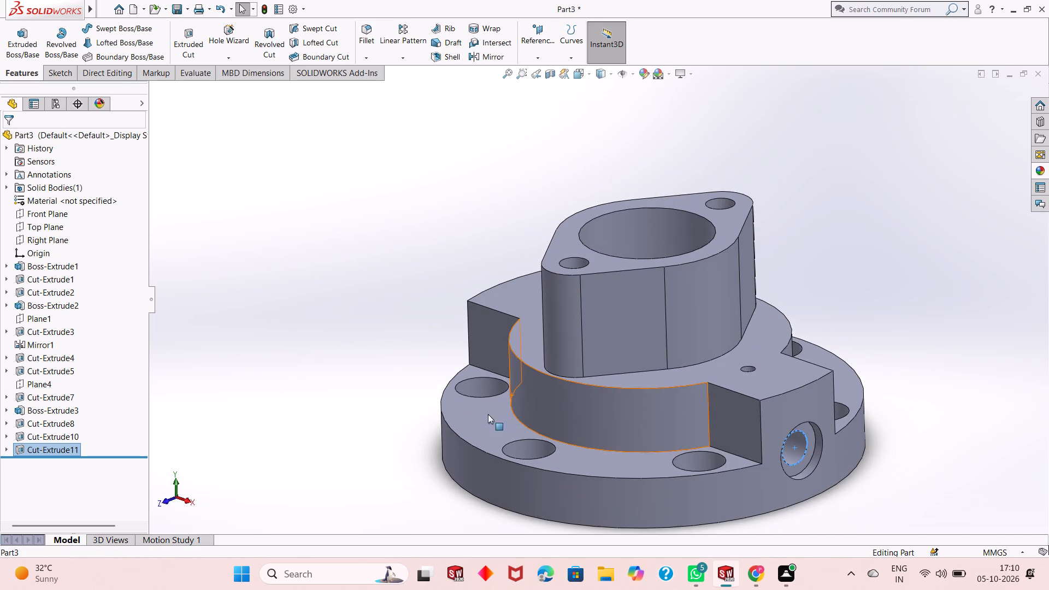
left_click(401, 419)
middle_click_drag(665, 465, 618, 424)
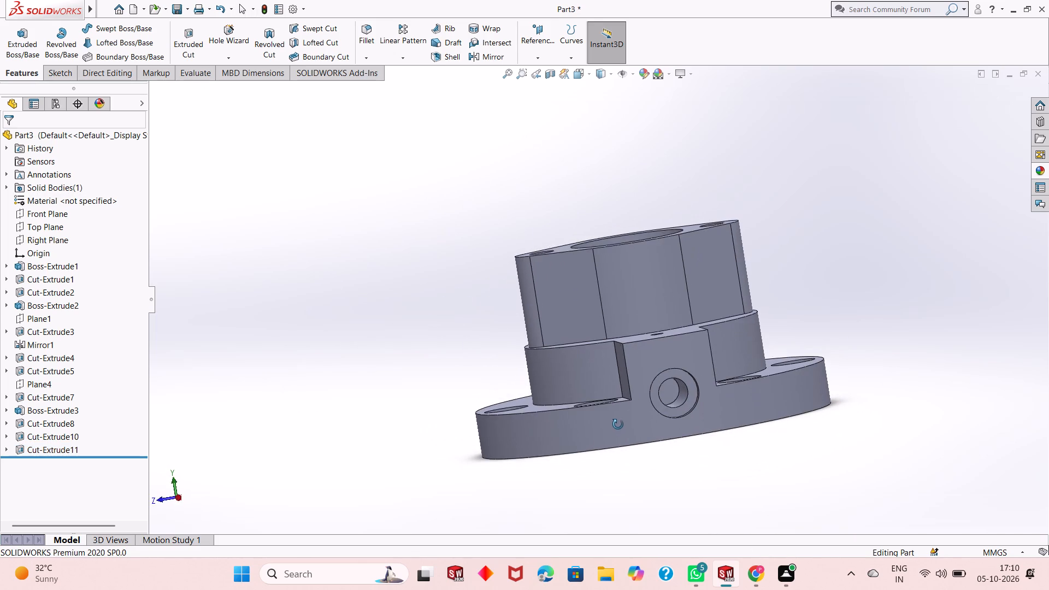
middle_click_drag(618, 424, 640, 423)
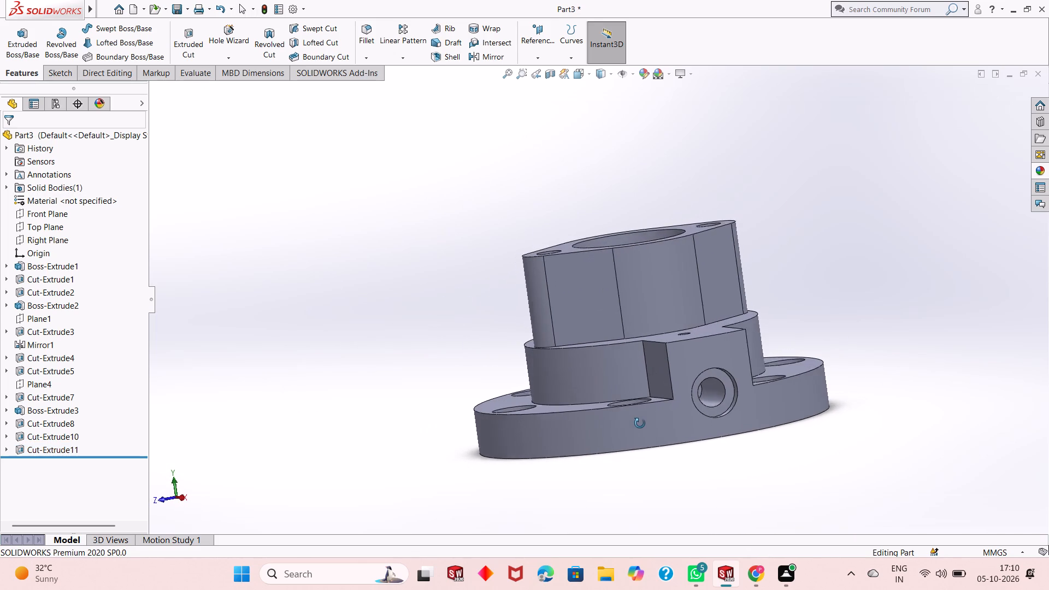
middle_click_drag(640, 423, 832, 388)
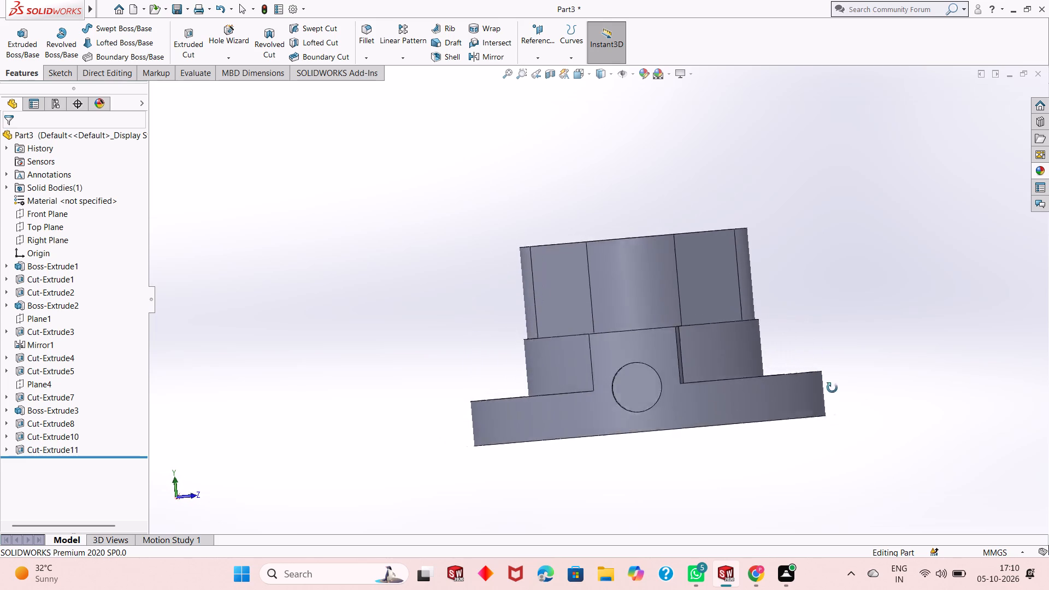
middle_click_drag(832, 388, 833, 390)
scroll(833, 390, "up", 1)
scroll(635, 374, "down", 3)
left_click(296, 462)
middle_click_drag(768, 418, 753, 420)
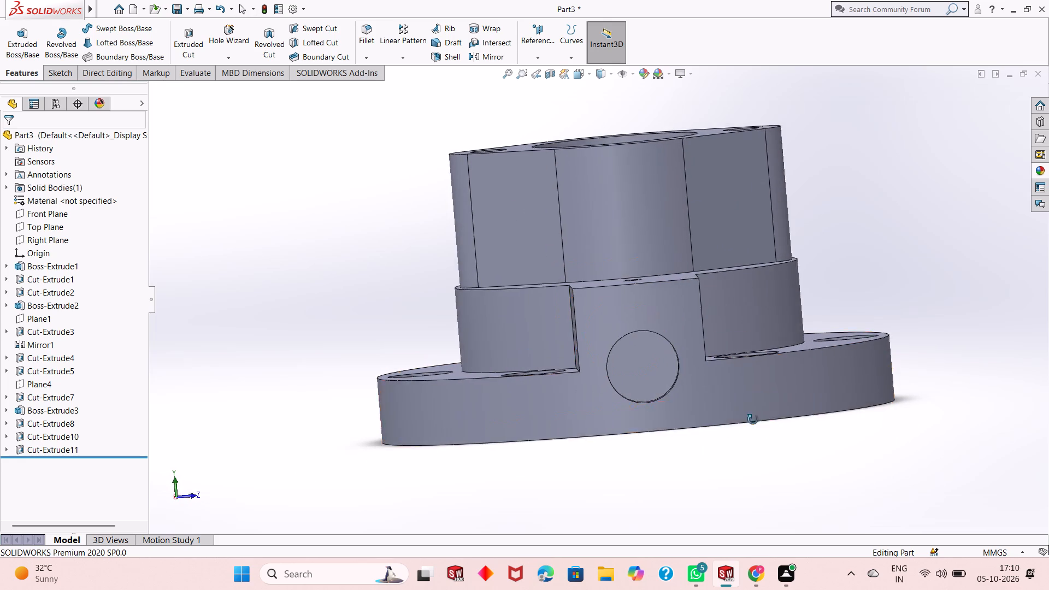
middle_click_drag(753, 420, 591, 461)
scroll(586, 456, "up", 1)
Set up a Mirror of the 12 mm side-hole cut using the Front Plane as the mirror plane.
left_click(768, 333)
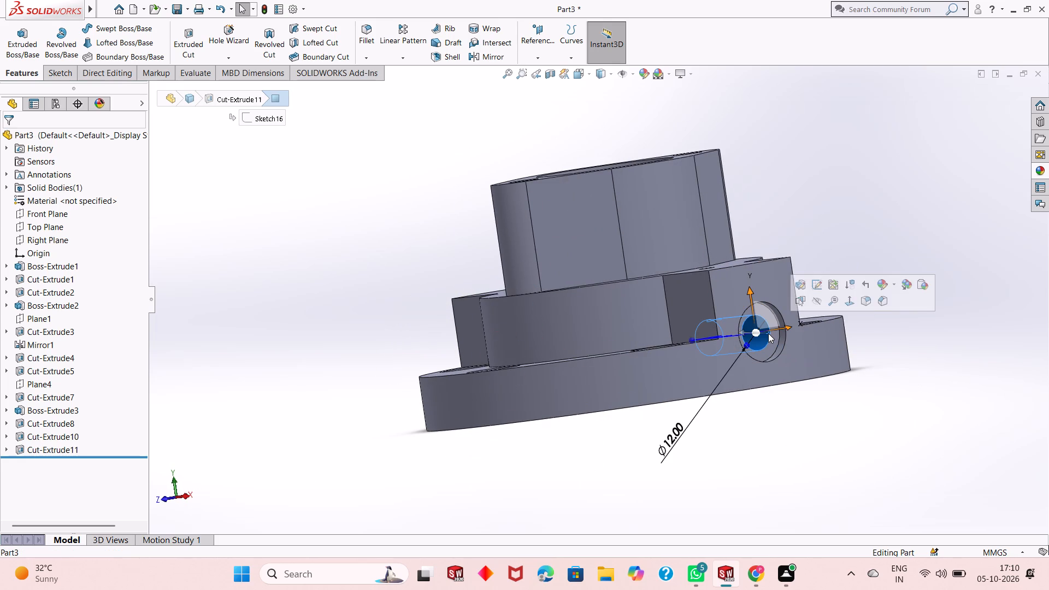
left_click(471, 51)
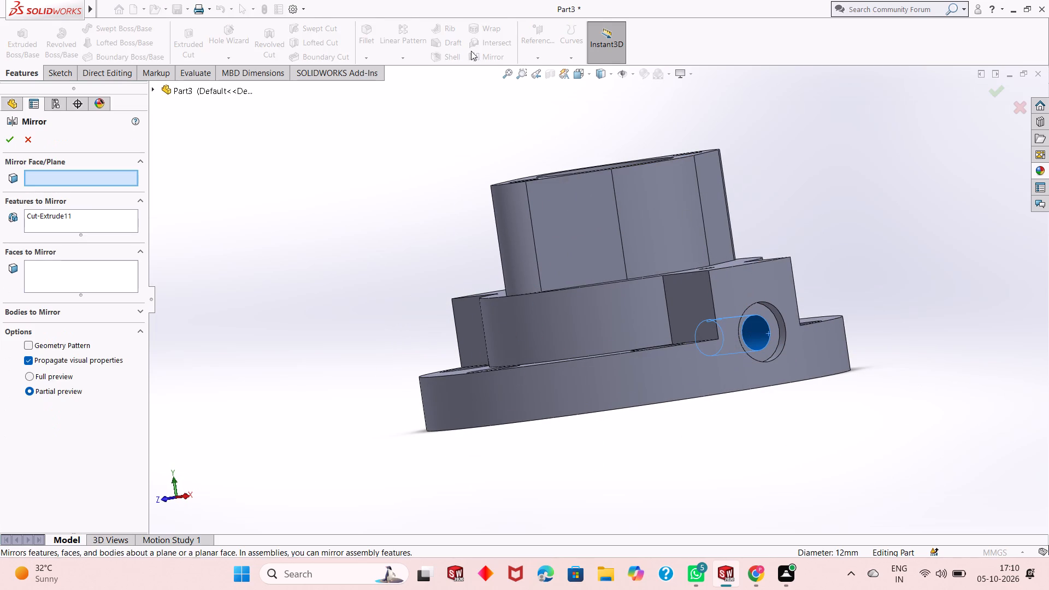
left_click(65, 273)
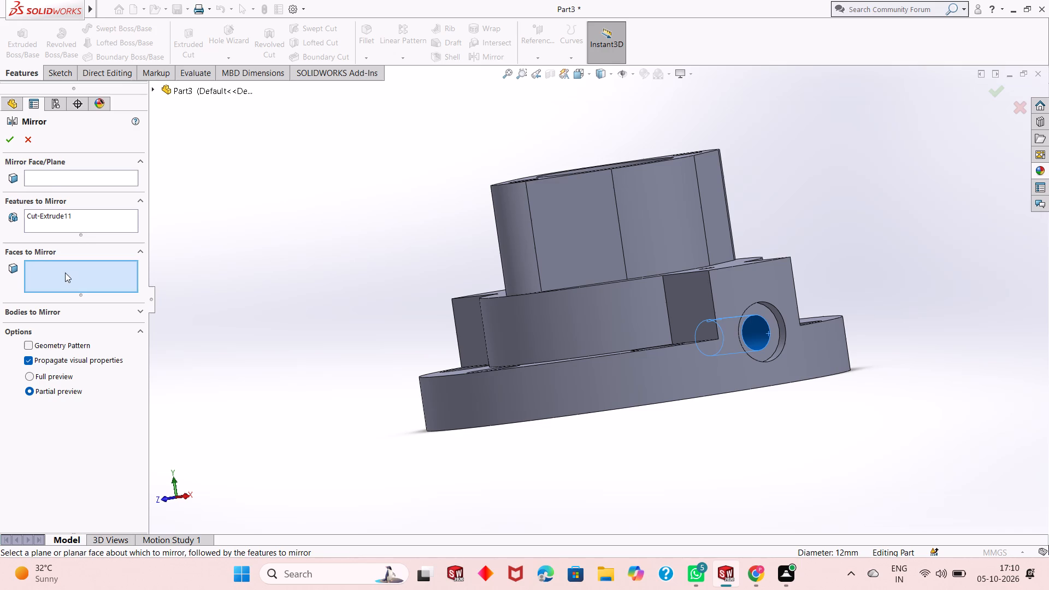
left_click(46, 173)
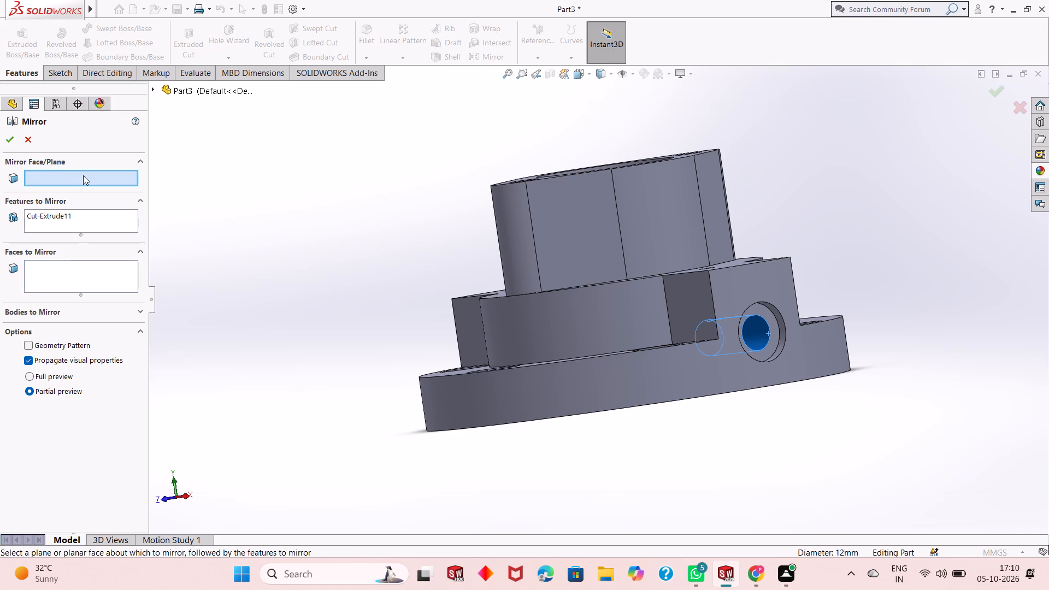
left_click(172, 89)
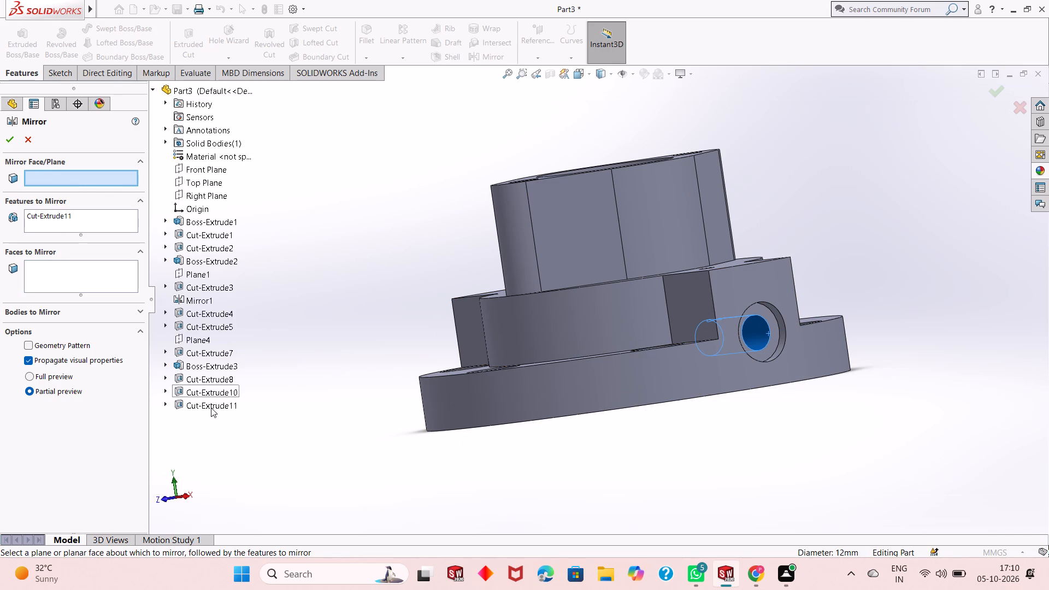
left_click(210, 167)
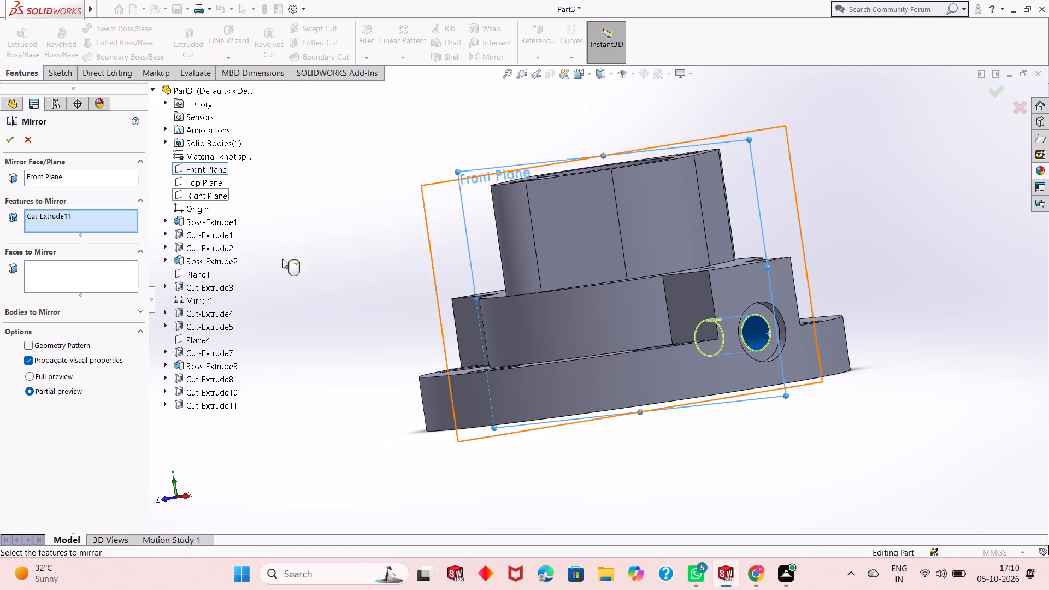
scroll(414, 318, "up", 1)
middle_click_drag(423, 319, 459, 381)
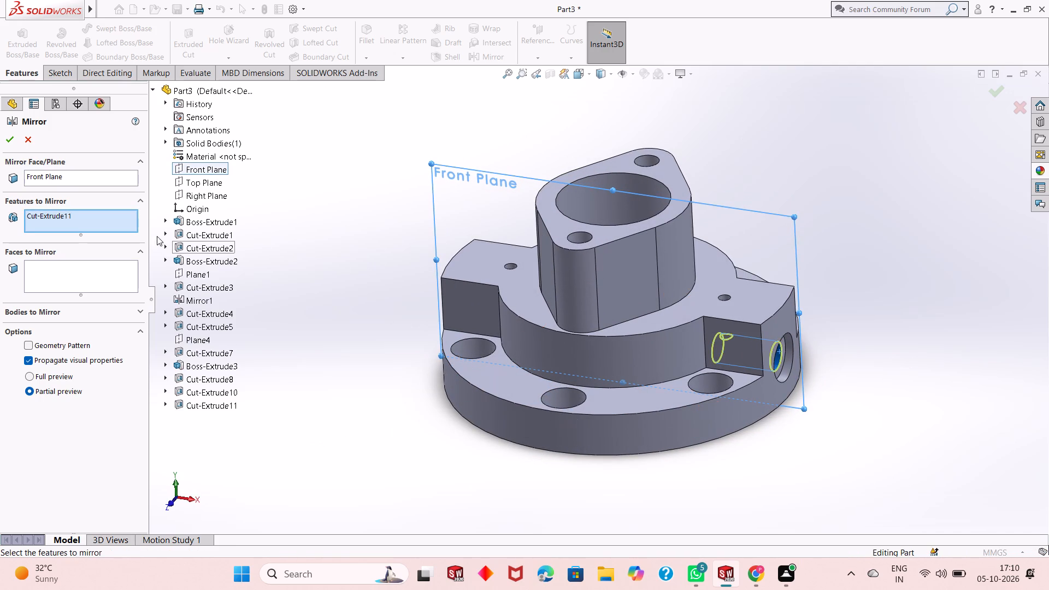
left_click(198, 166)
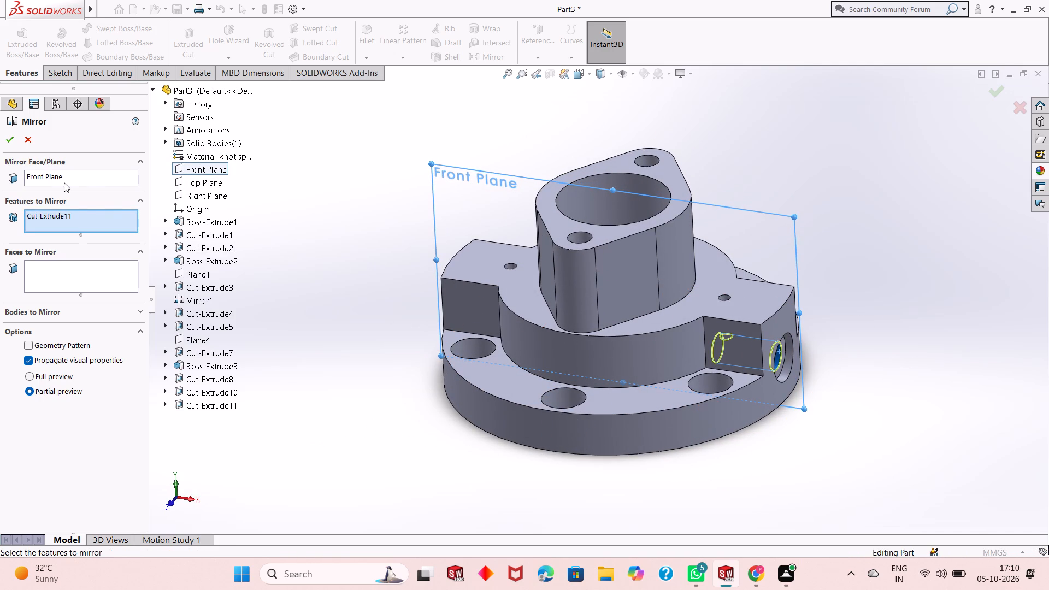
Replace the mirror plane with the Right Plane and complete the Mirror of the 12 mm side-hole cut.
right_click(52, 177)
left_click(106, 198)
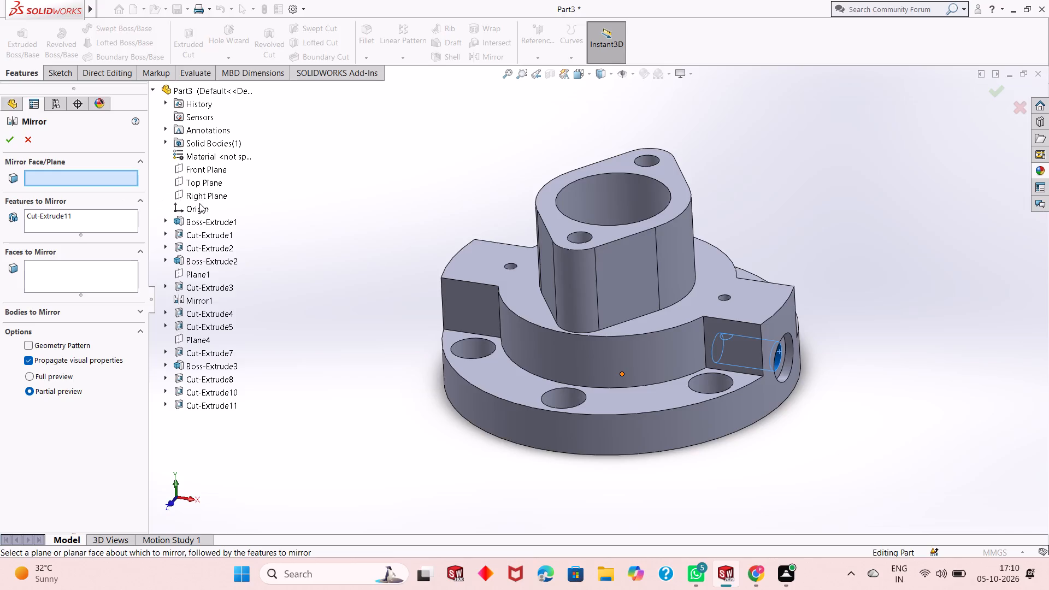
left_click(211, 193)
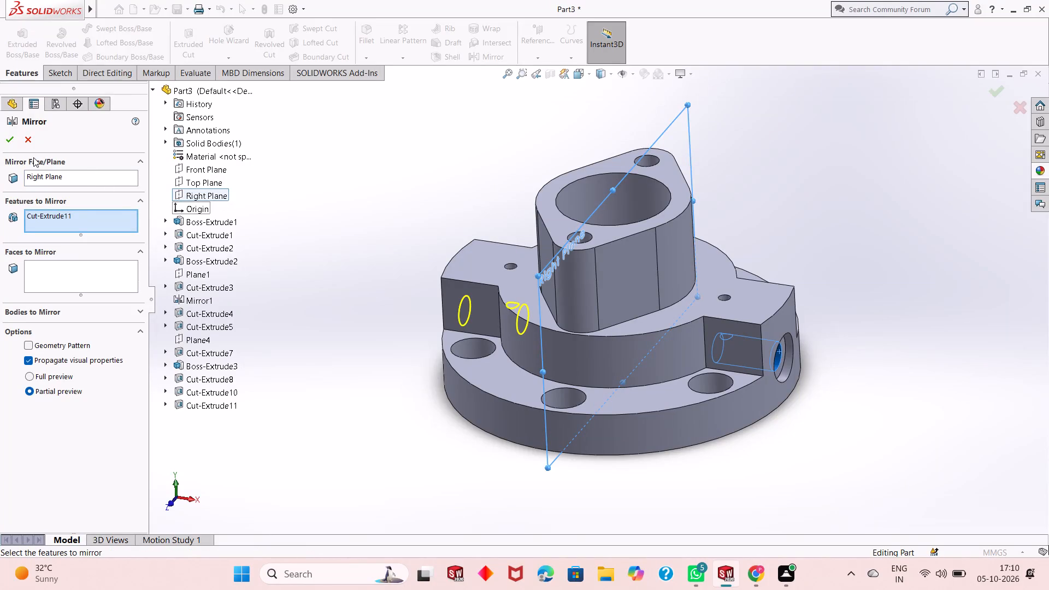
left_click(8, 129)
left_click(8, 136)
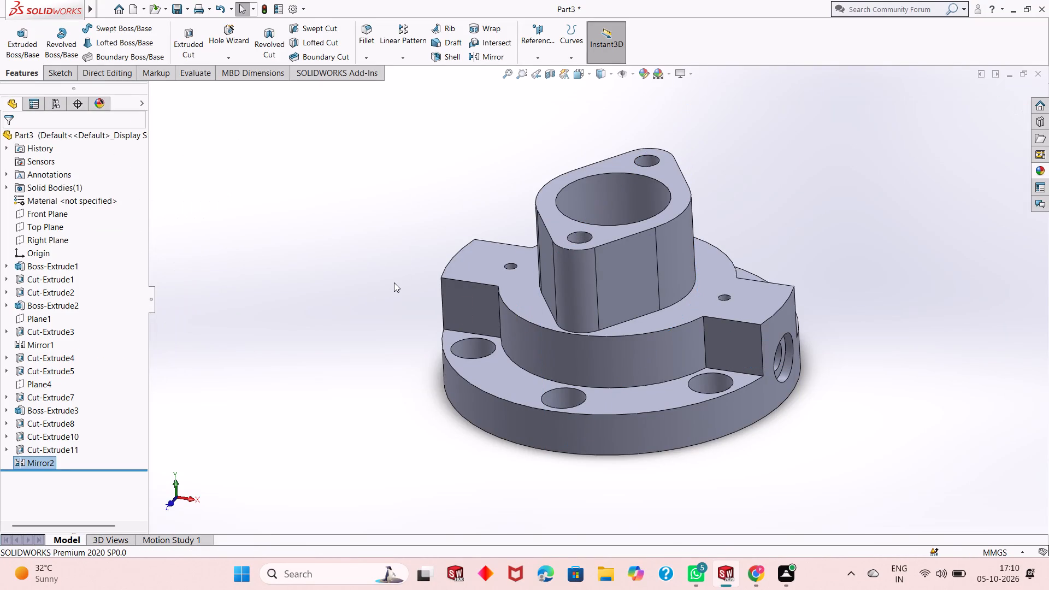
Examine the mirrored side holes from outside and in a section view through the Front Plane.
left_click(394, 282)
middle_click_drag(394, 282, 507, 257)
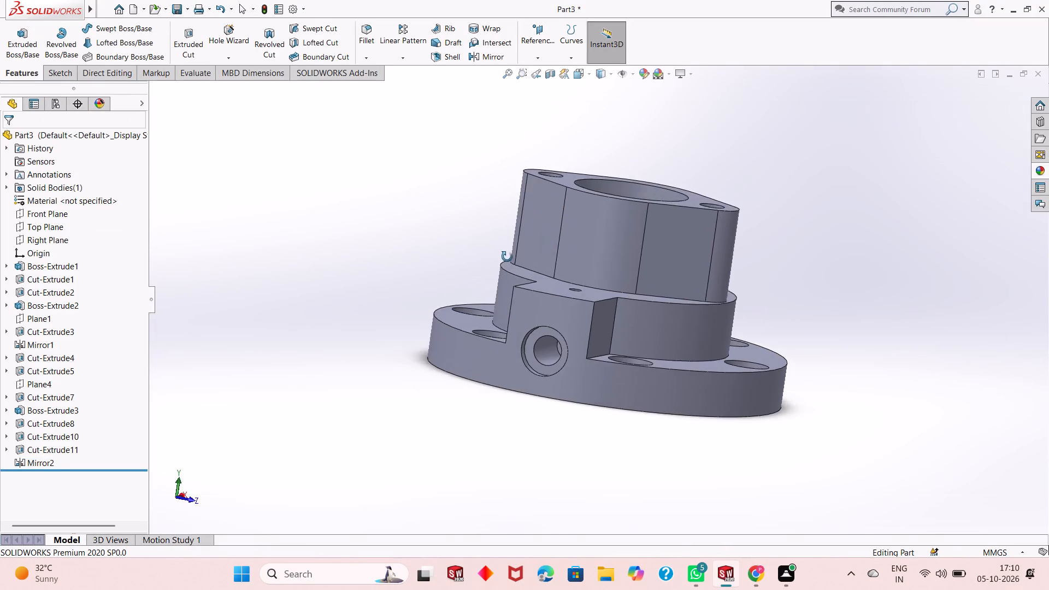
middle_click_drag(507, 257, 406, 263)
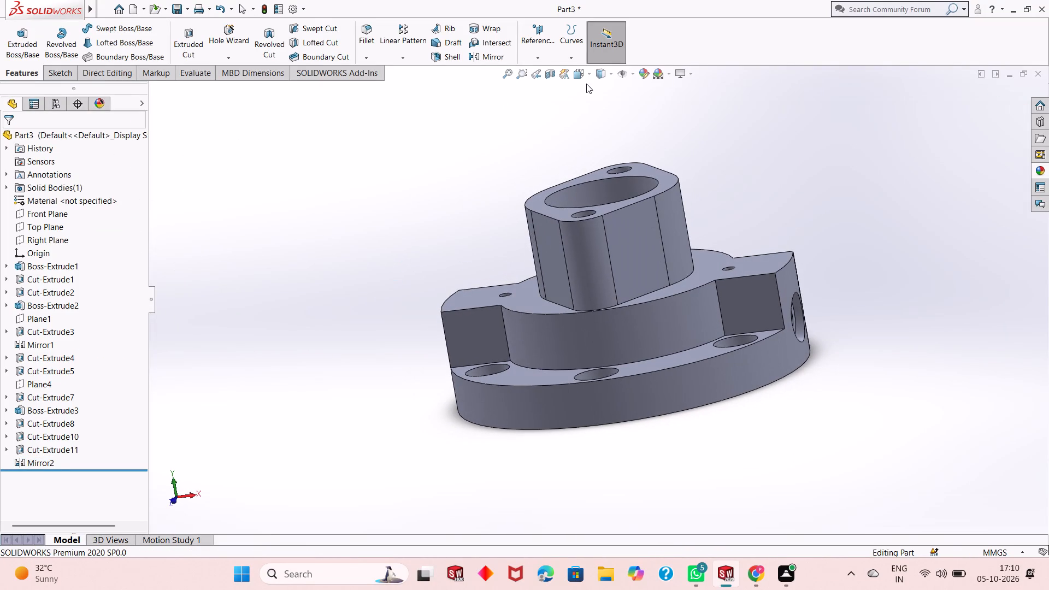
left_click(551, 70)
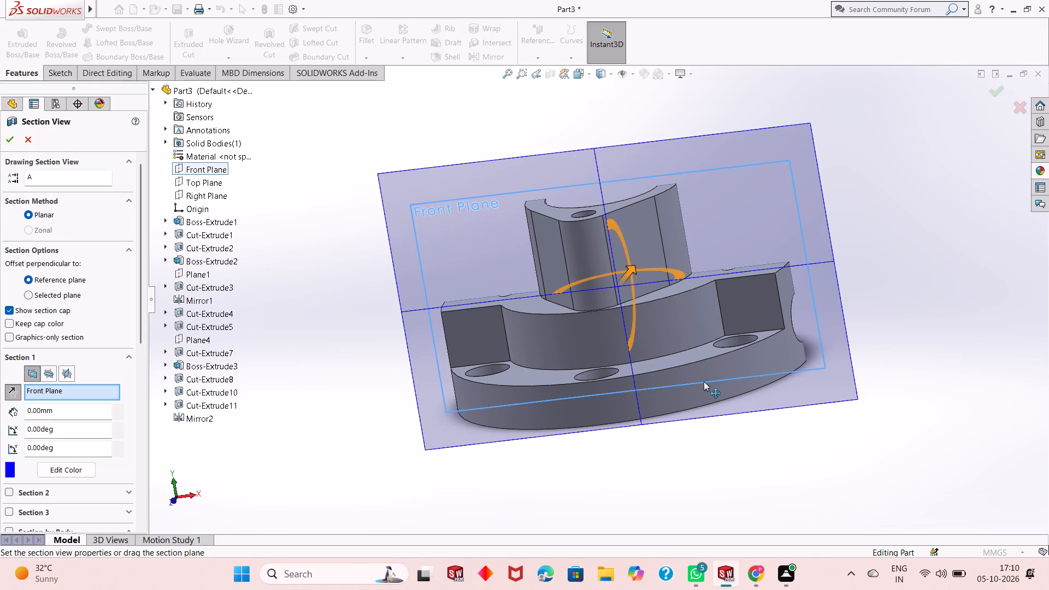
middle_click_drag(710, 382, 504, 474)
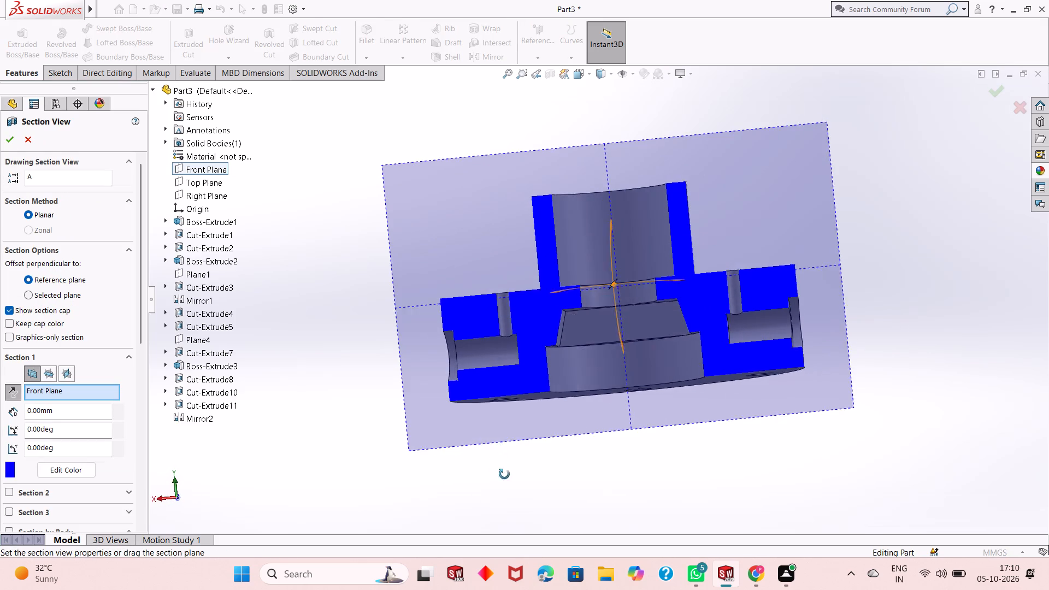
middle_click_drag(504, 474, 505, 476)
scroll(518, 364, "down", 1)
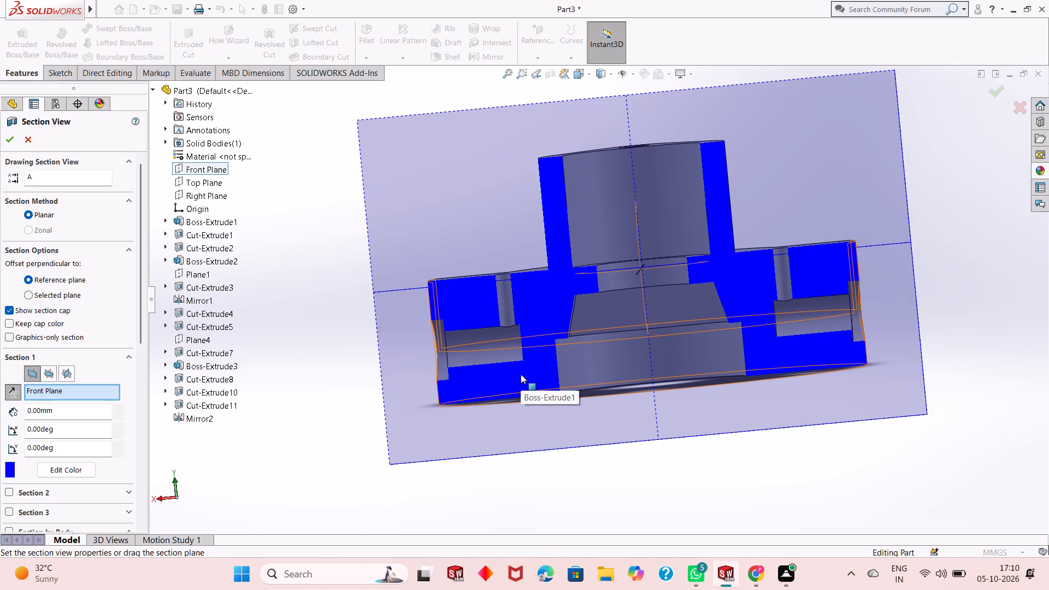
key("ctrl+z")
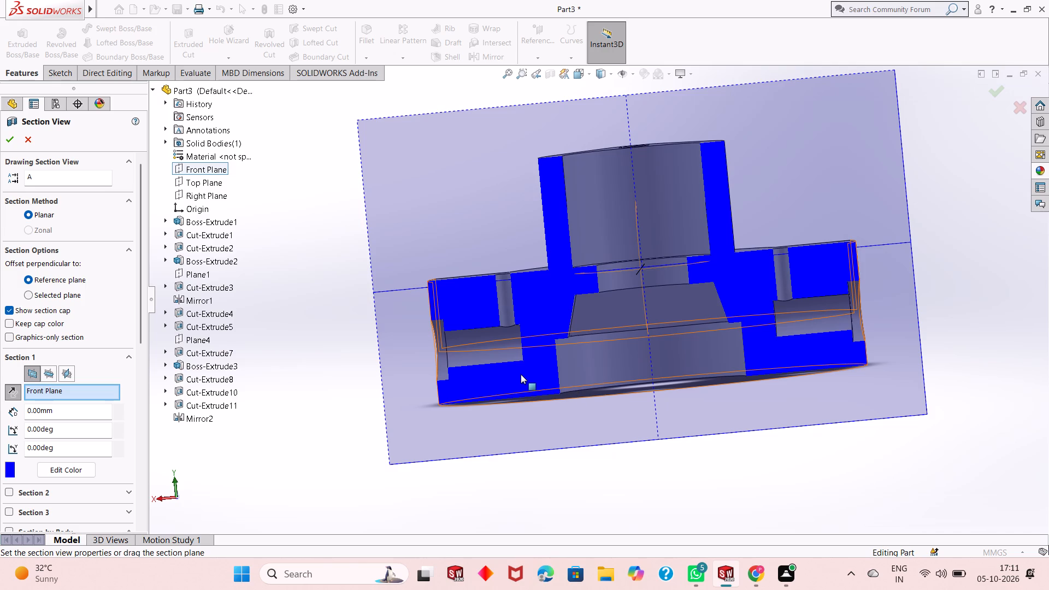
key("ctrl+z")
key("Escape")
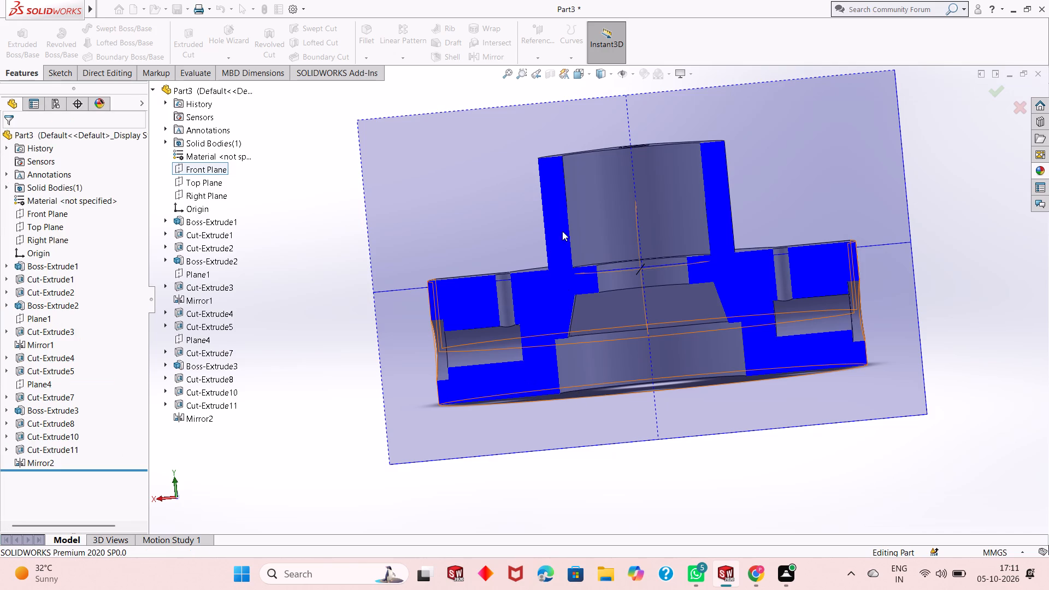
Undo the mirror, the 12 mm side-hole cut and the circle sketched on the recess floor.
key("ctrl+z")
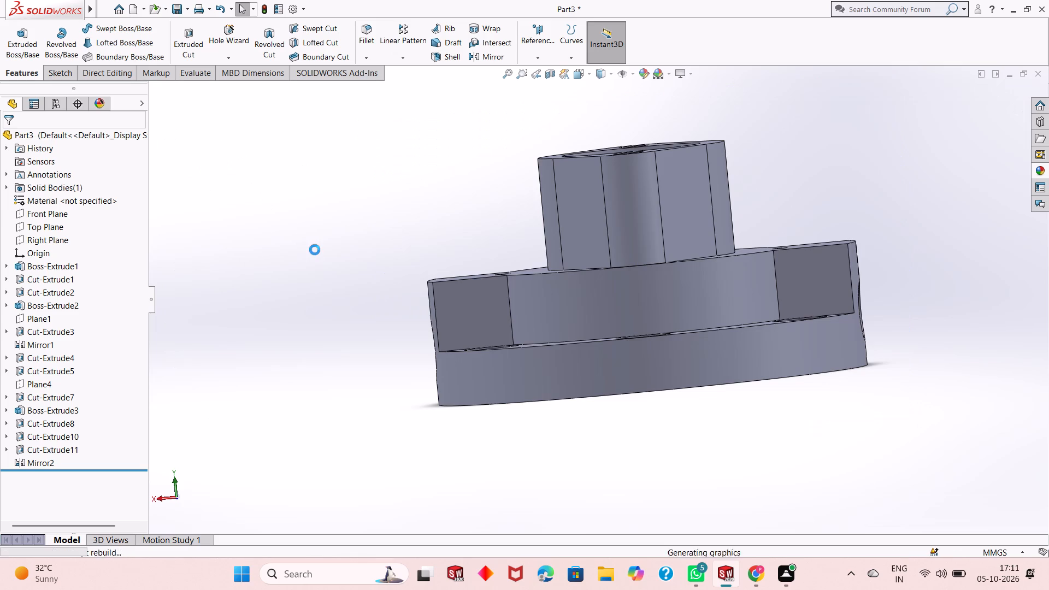
key("ctrl+z")
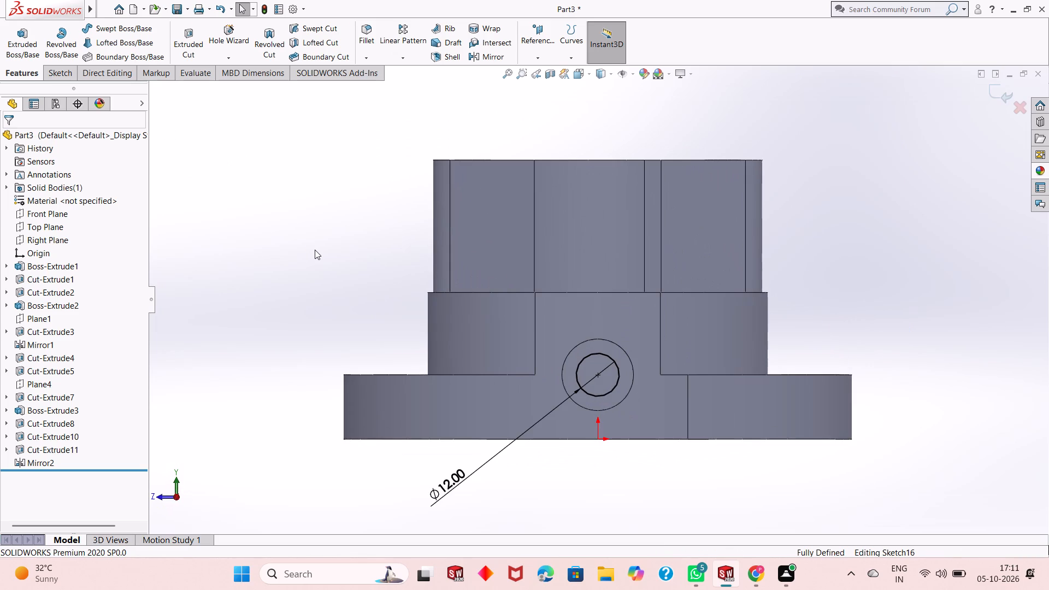
key("ctrl+z")
key("ctrl+z")
key("ctrl+z")
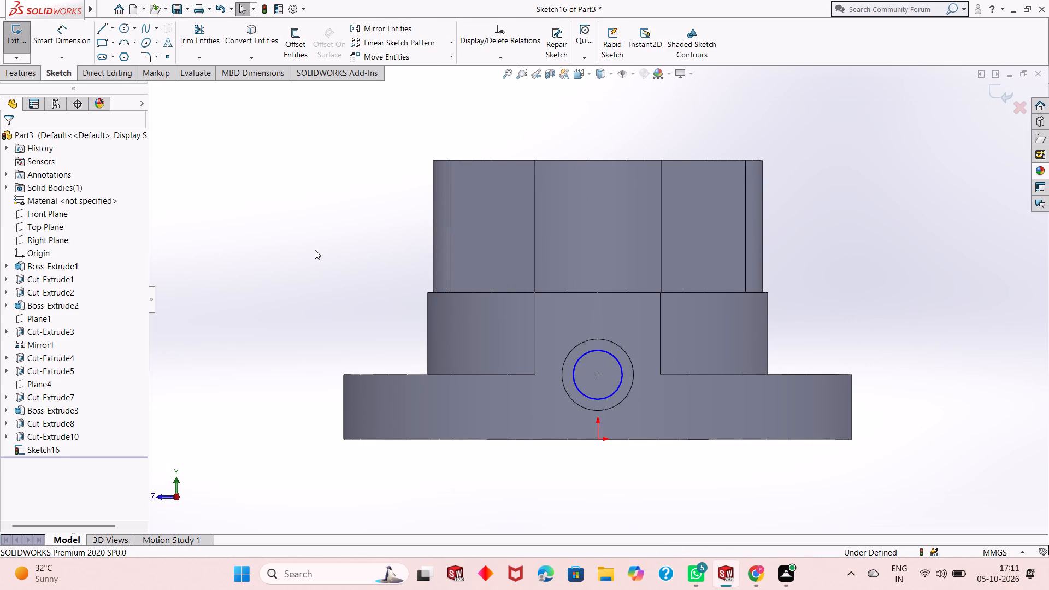
key("ctrl+z")
key("ctrl+z")
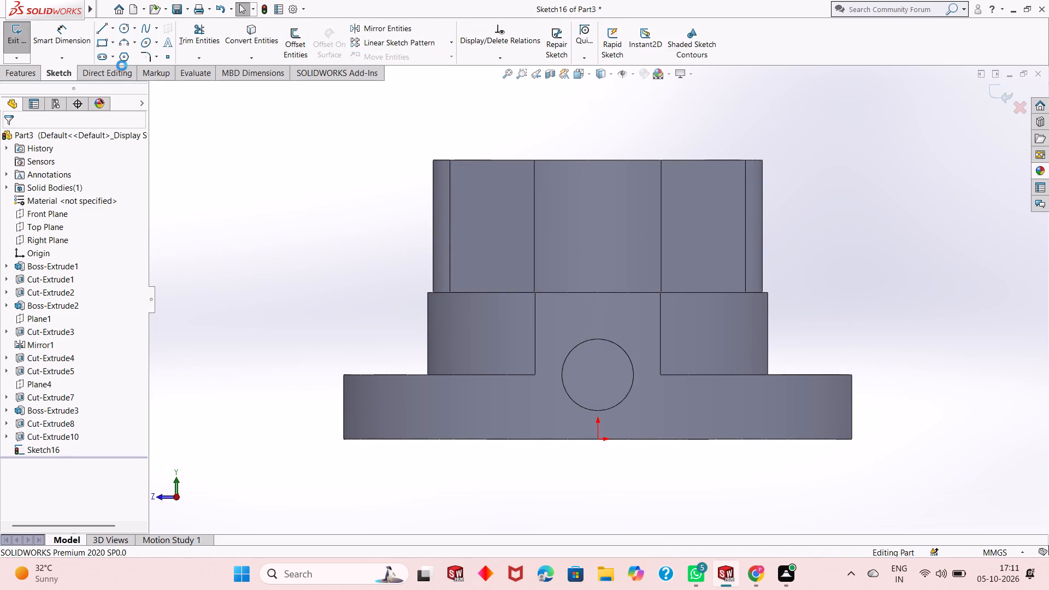
Set up a Hole Wizard ISO dowel hole, size Ø12.0, with a blind depth of 32 mm measured to the tip.
left_click(24, 75)
left_click(238, 33)
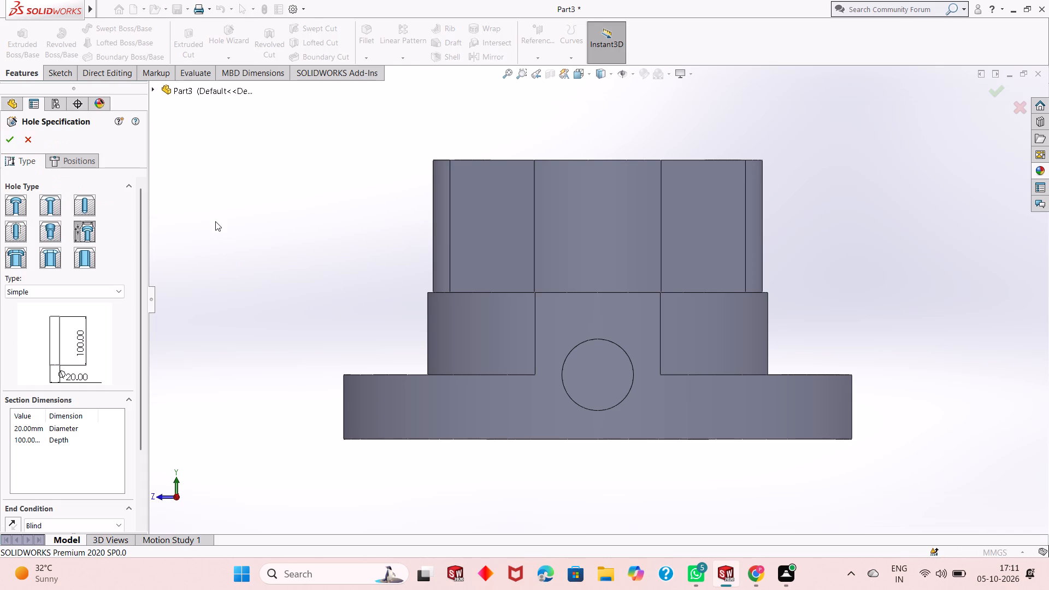
left_click(14, 240)
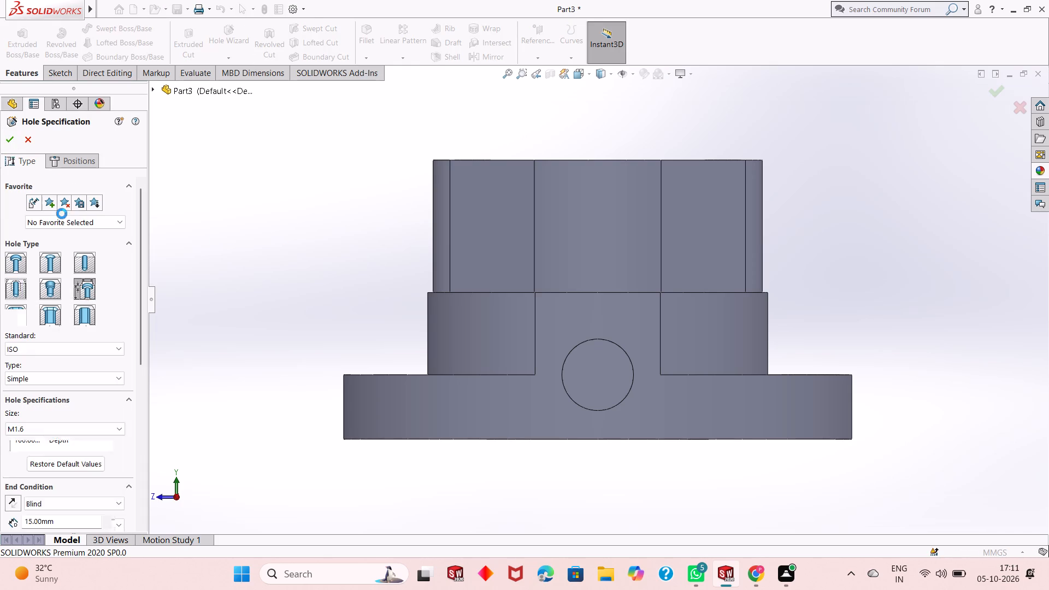
left_click(80, 261)
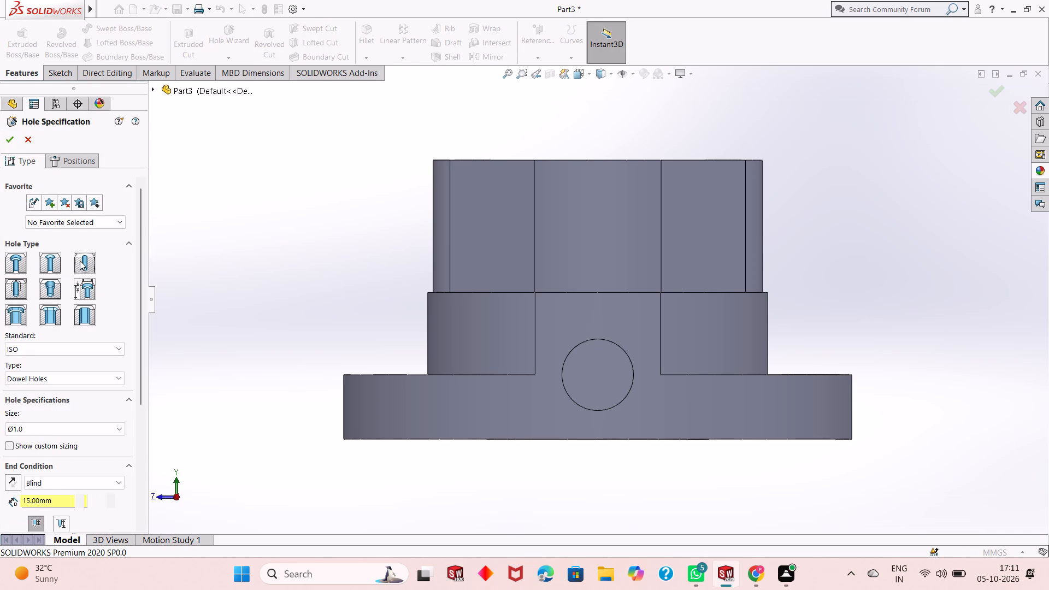
left_click(120, 431)
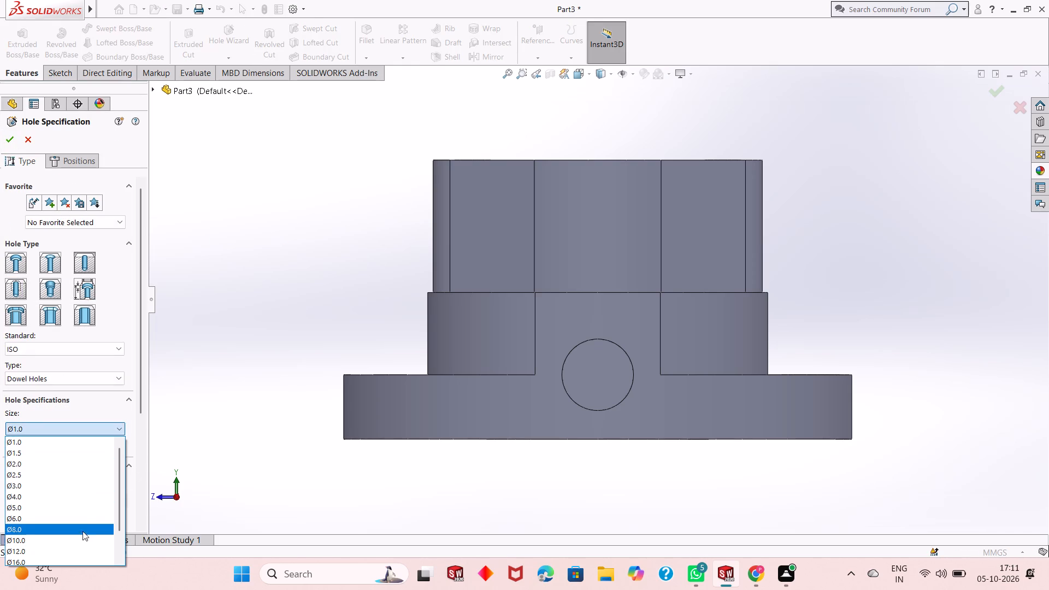
left_click(75, 550)
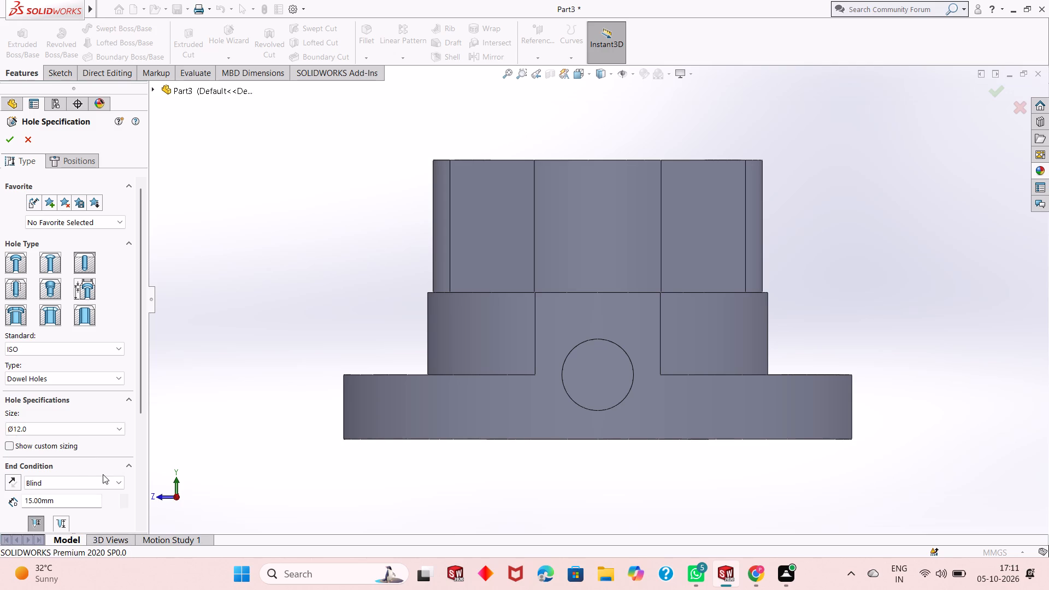
scroll(120, 474, "down", 1)
double_click(58, 403)
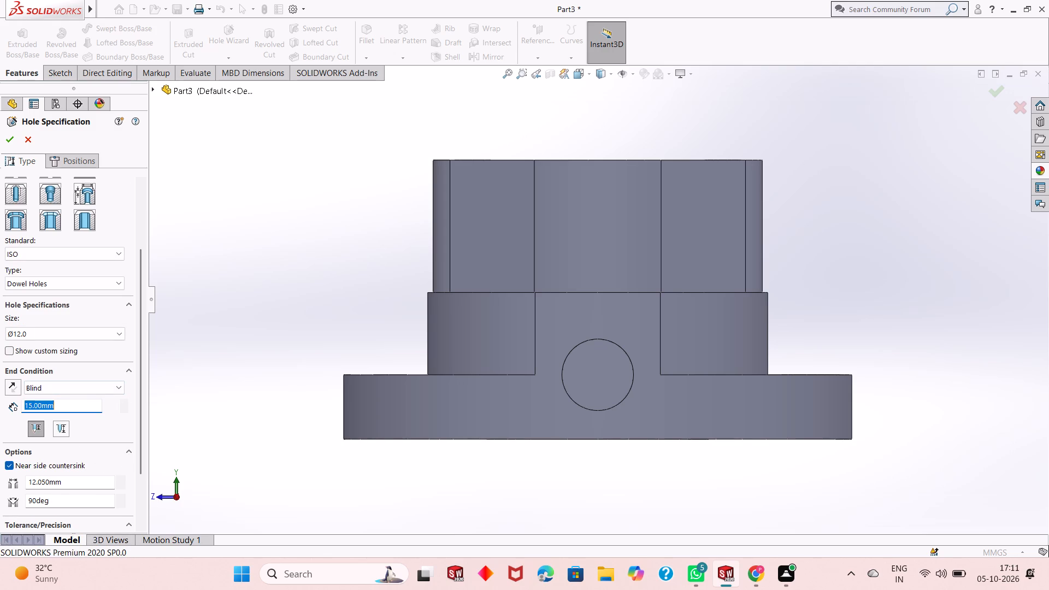
left_click(61, 429)
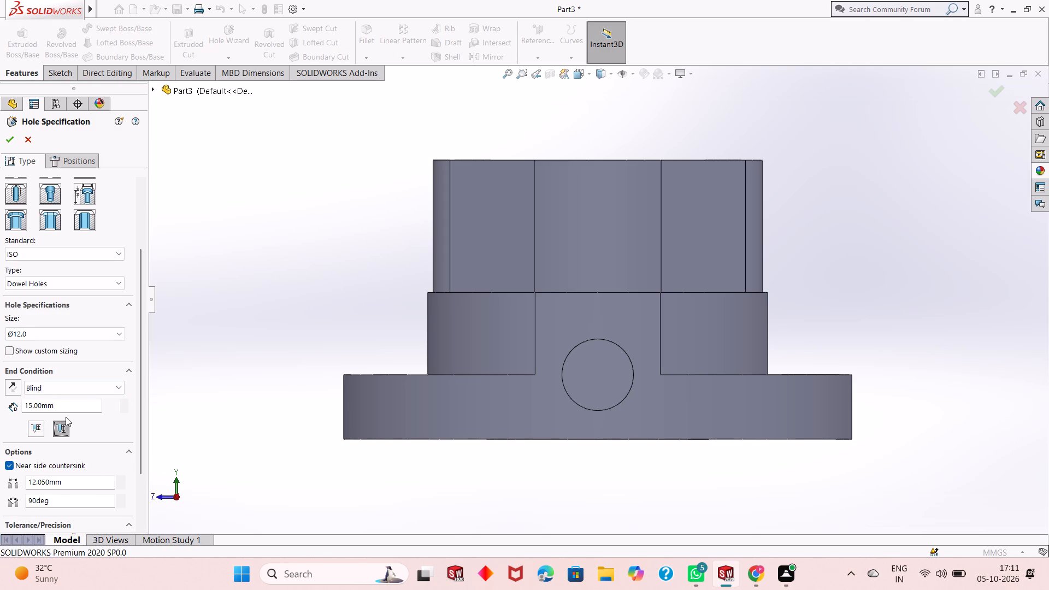
double_click(61, 405)
type("35")
key("BackSpace")
key("2")
key("Return")
scroll(135, 452, "down", 1)
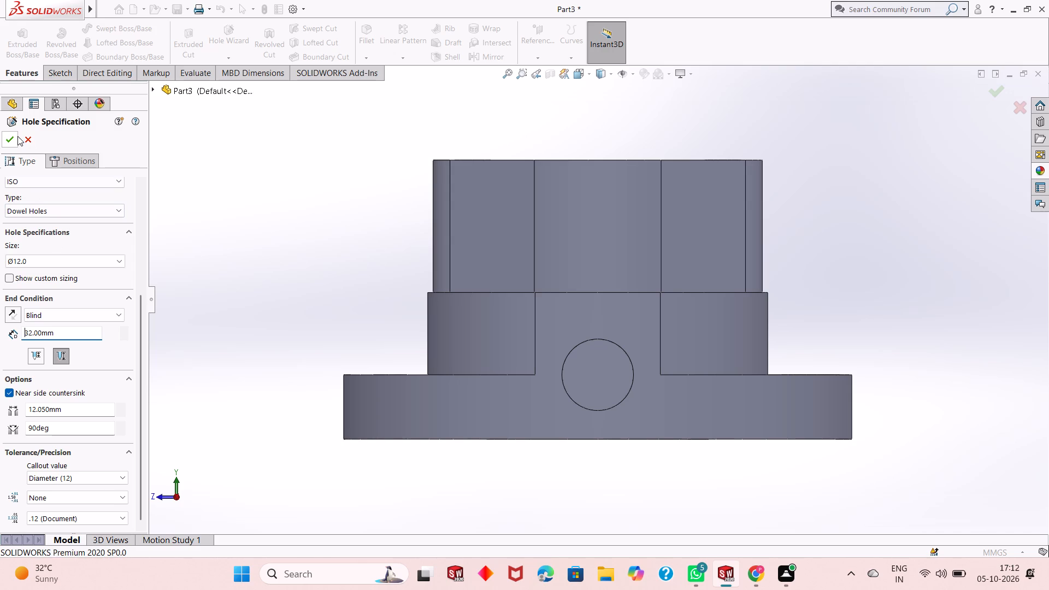
Place the dowel hole at the centre of the side lug's round recess and create it.
left_click(86, 162)
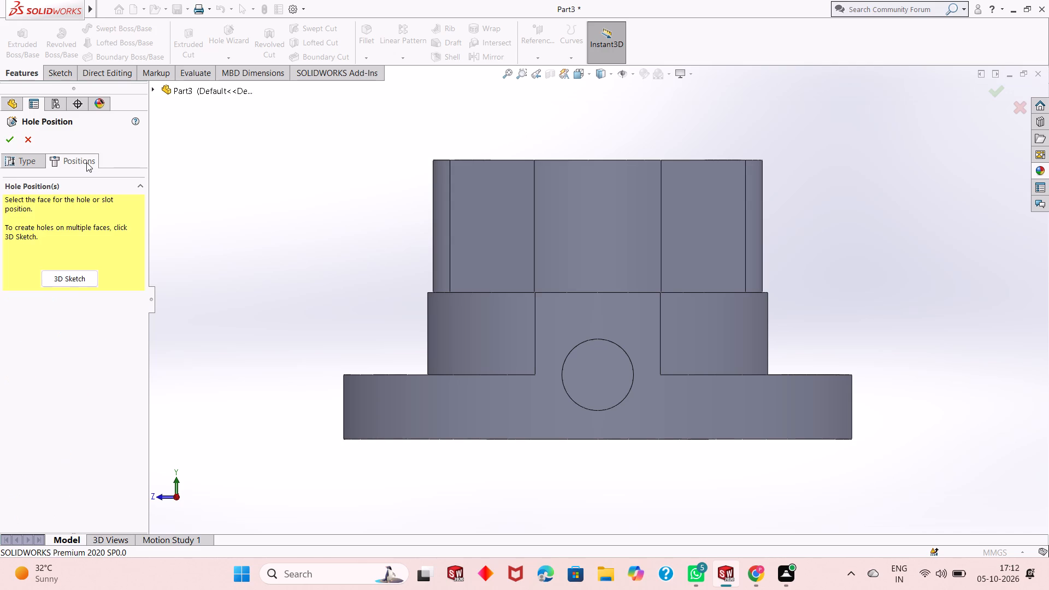
left_click(488, 405)
middle_click_drag(626, 376, 692, 360)
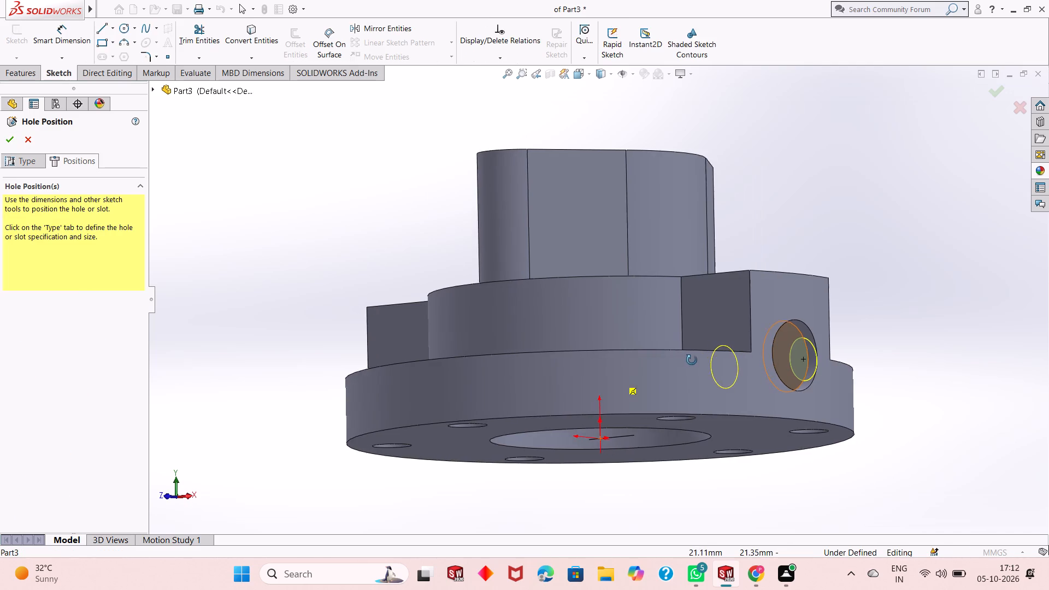
middle_click_drag(692, 360, 693, 360)
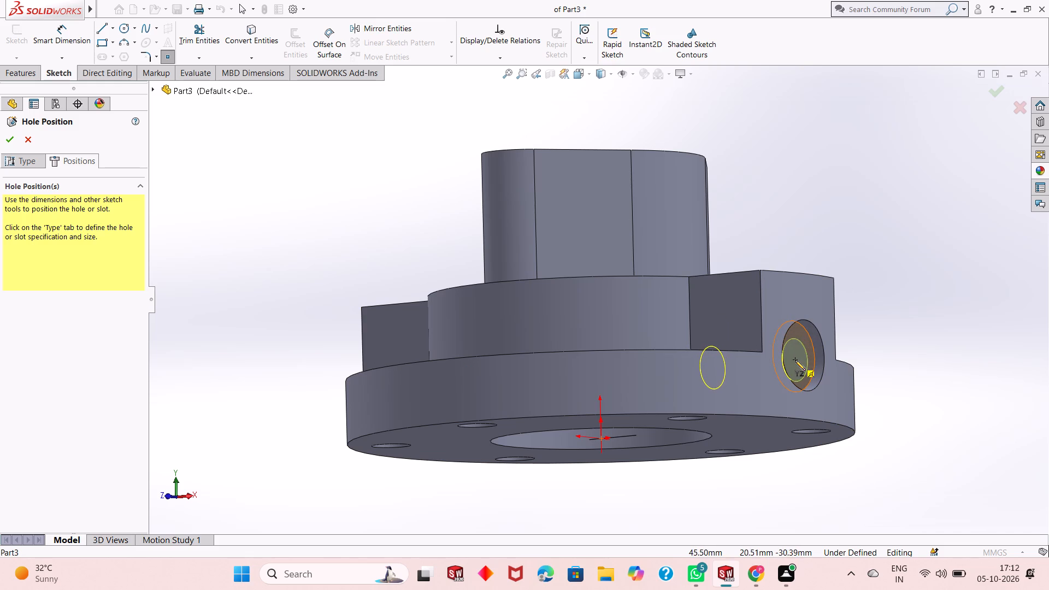
left_click(795, 358)
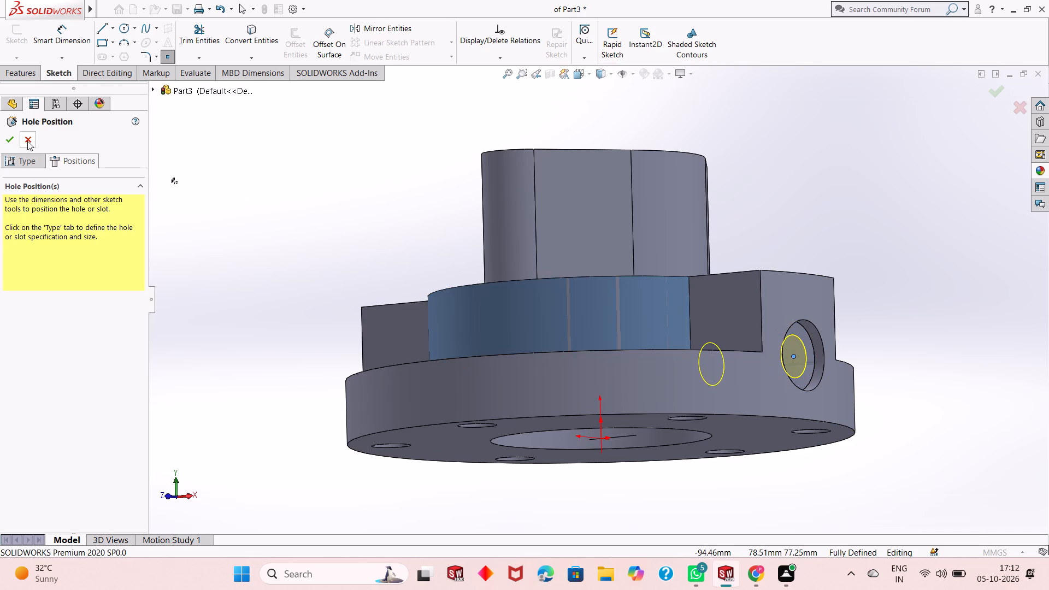
left_click(7, 143)
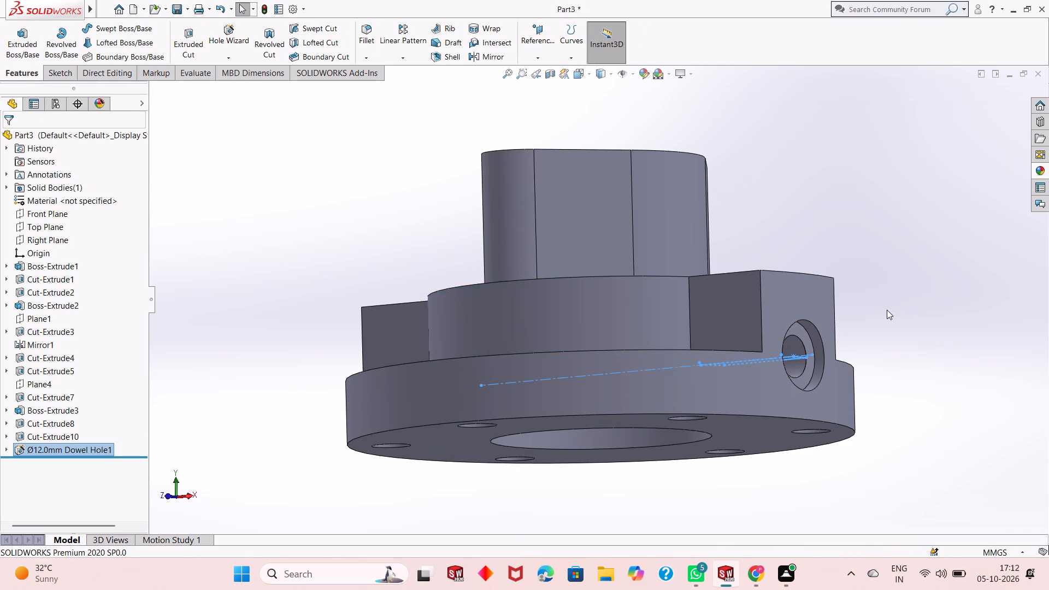
Examine the new dowel hole and its drill tip in a section view through the Front Plane.
middle_click_drag(889, 309, 819, 278)
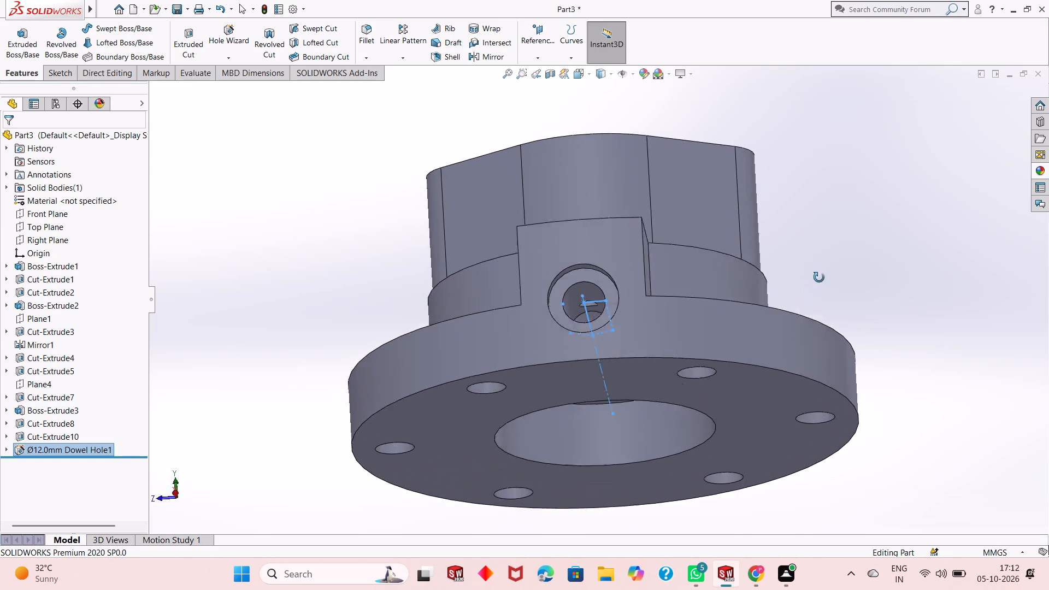
middle_click_drag(819, 278, 749, 342)
left_click(356, 231)
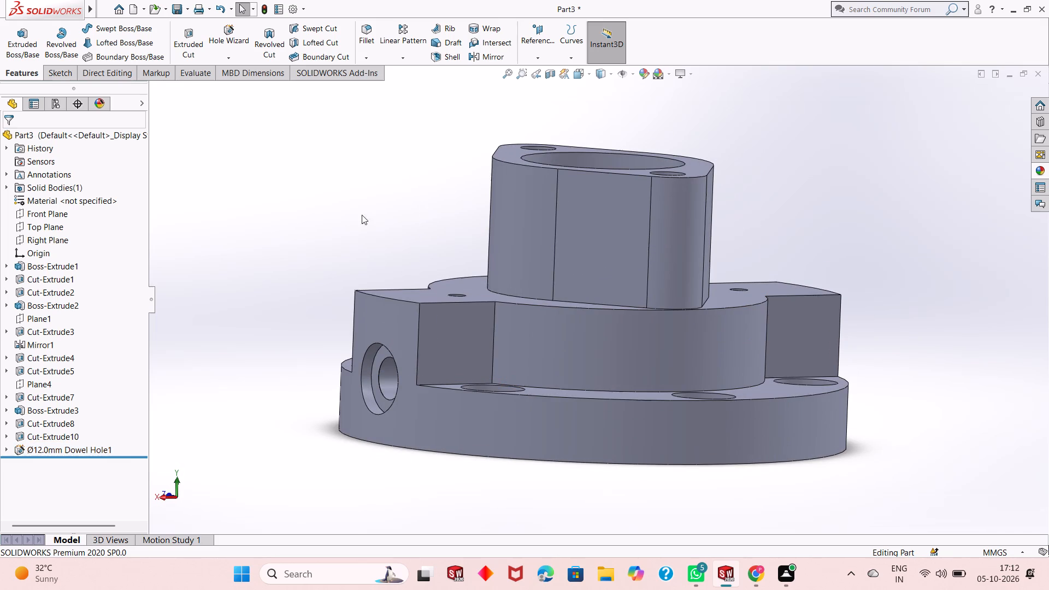
left_click(550, 76)
middle_click_drag(758, 355, 722, 355)
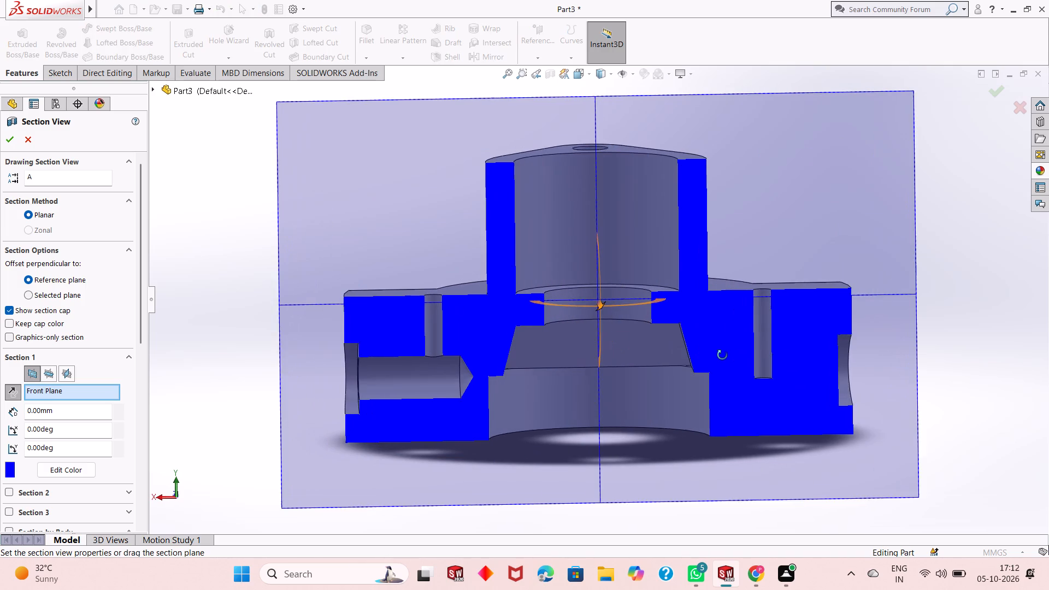
middle_click_drag(722, 355, 707, 358)
scroll(493, 370, "down", 7)
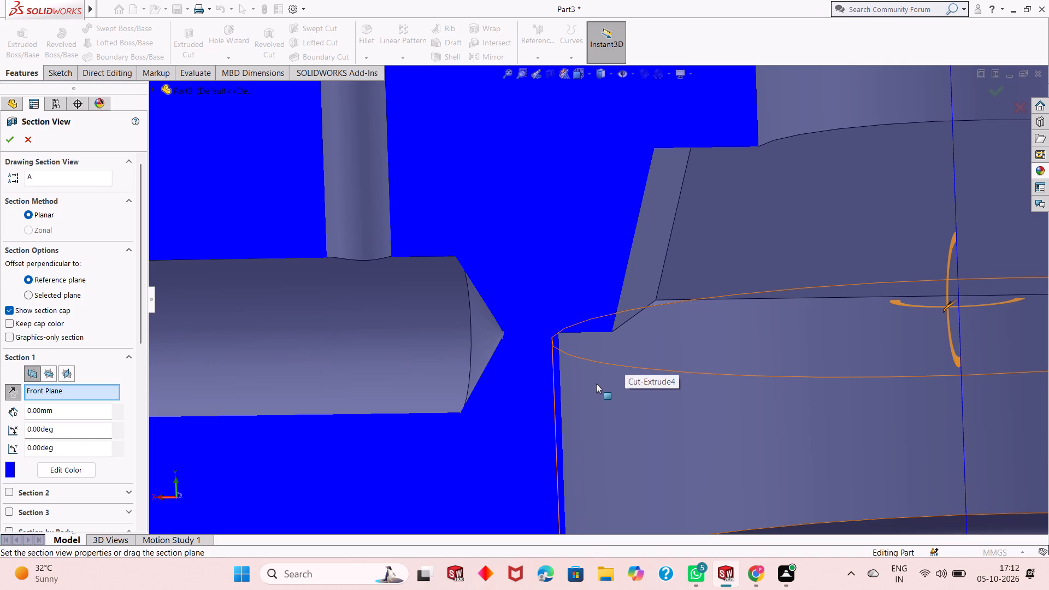
key("Escape")
middle_click_drag(565, 393, 659, 337)
scroll(643, 346, "up", 5)
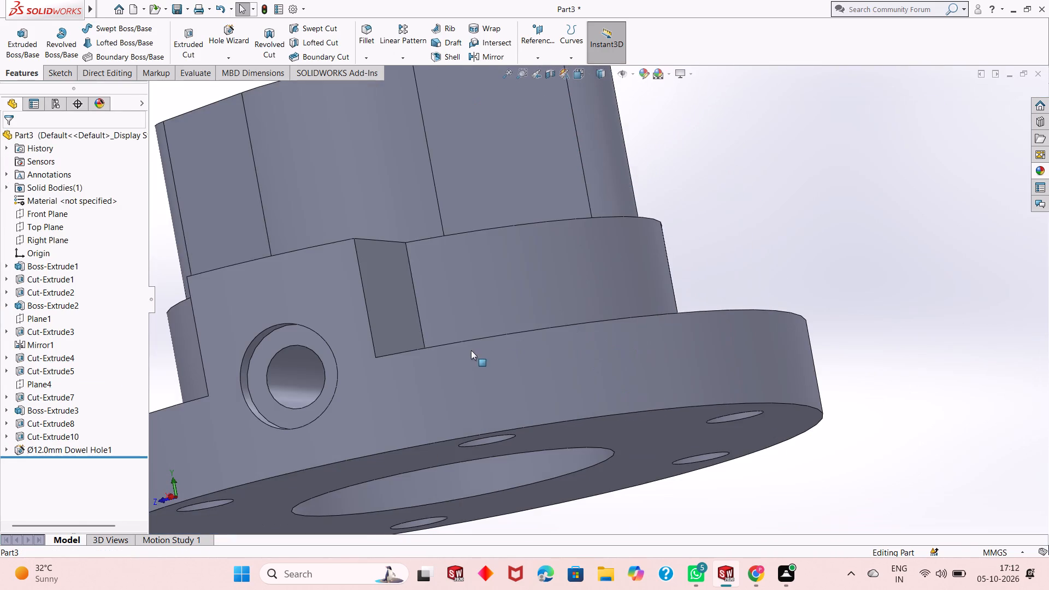
Undo the Ø12.0 dowel hole in the side lug's round recess.
middle_click_drag(485, 373, 497, 391)
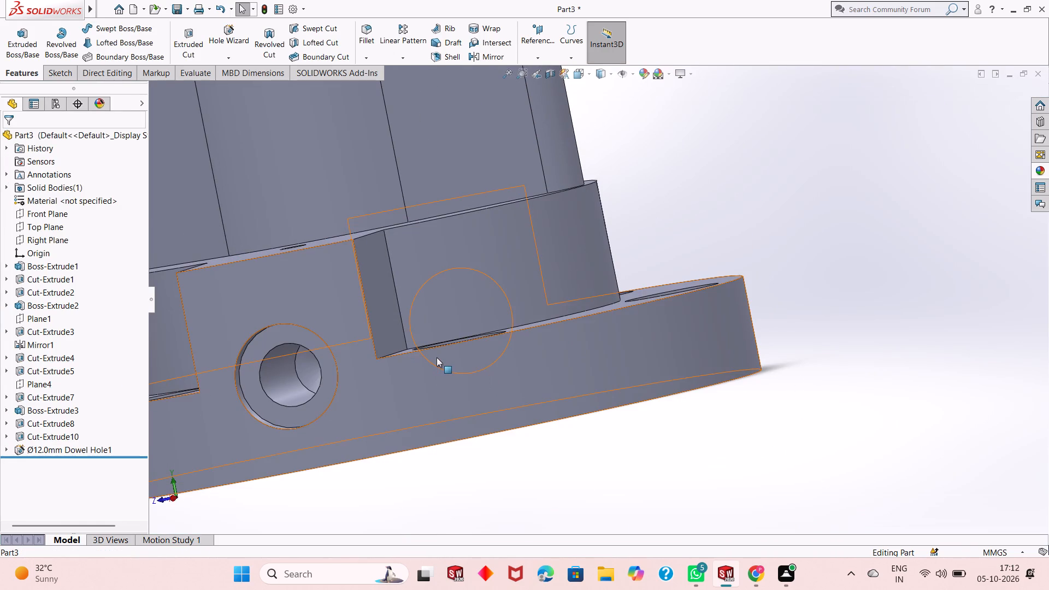
key("ctrl+z")
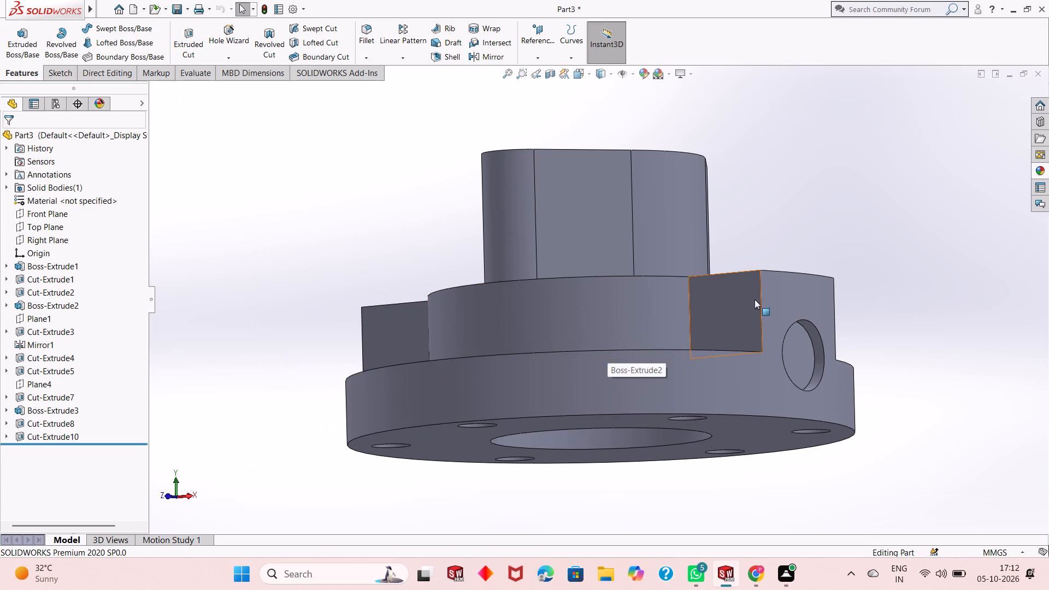
Create an ISO Ø12.0 dowel hole, blind 32 mm deep, at the centre of one side lug's round recess.
middle_click_drag(750, 318, 730, 351)
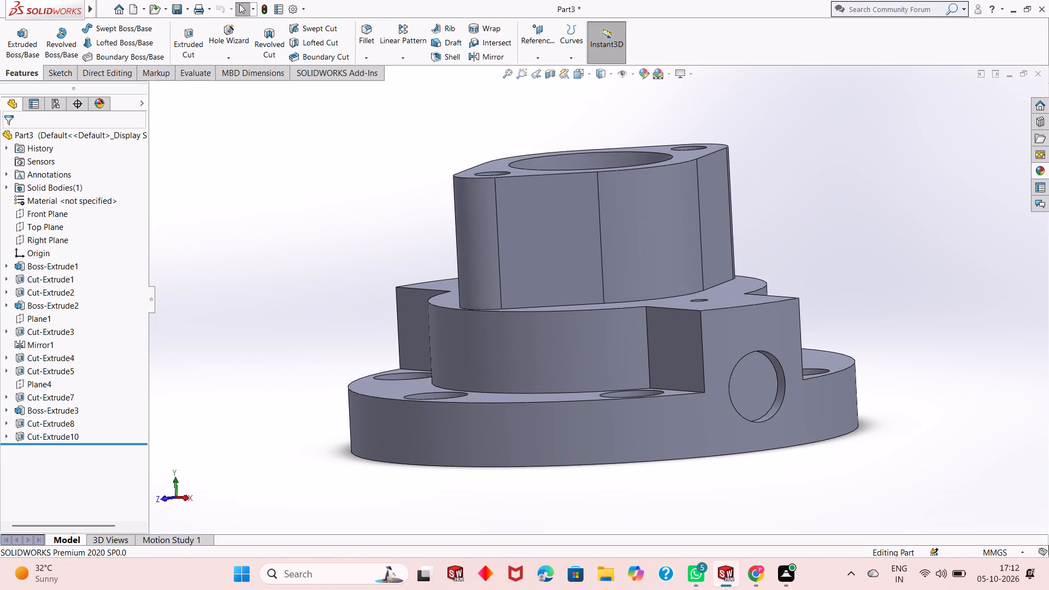
left_click(233, 36)
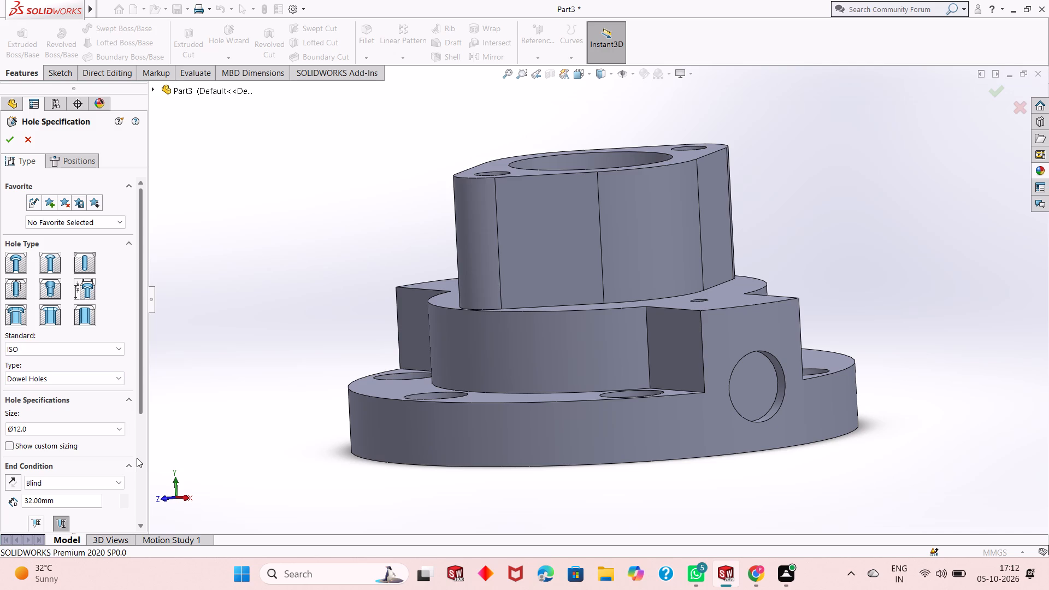
scroll(140, 462, "down", 2)
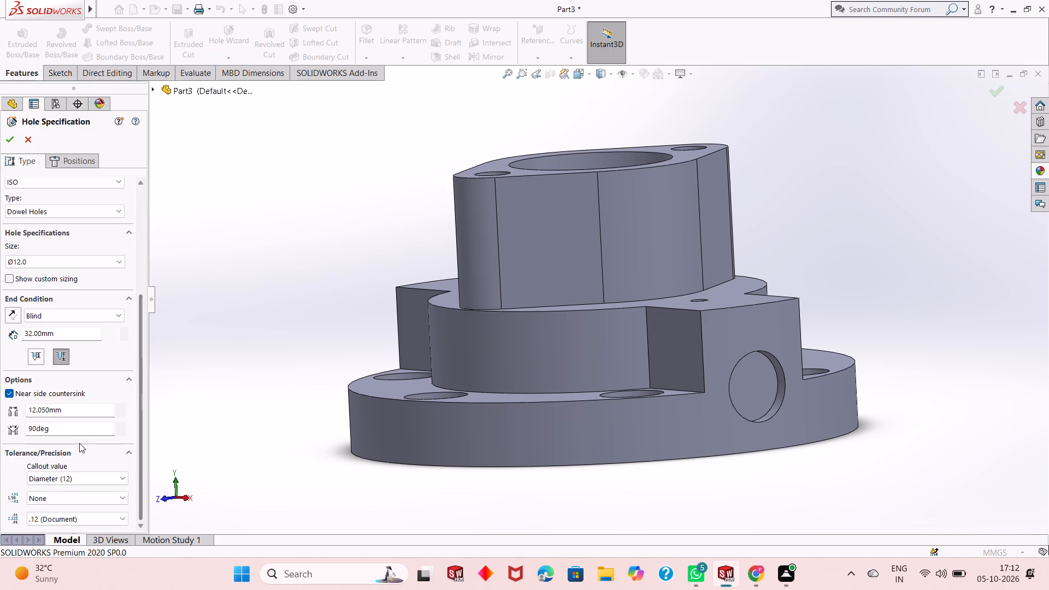
left_click(79, 161)
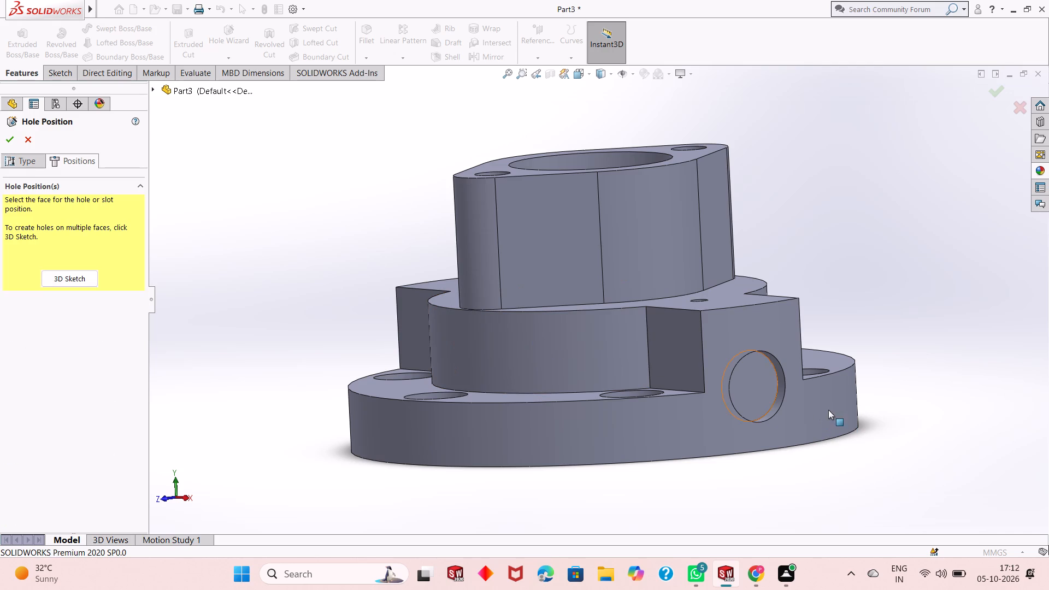
left_click(761, 388)
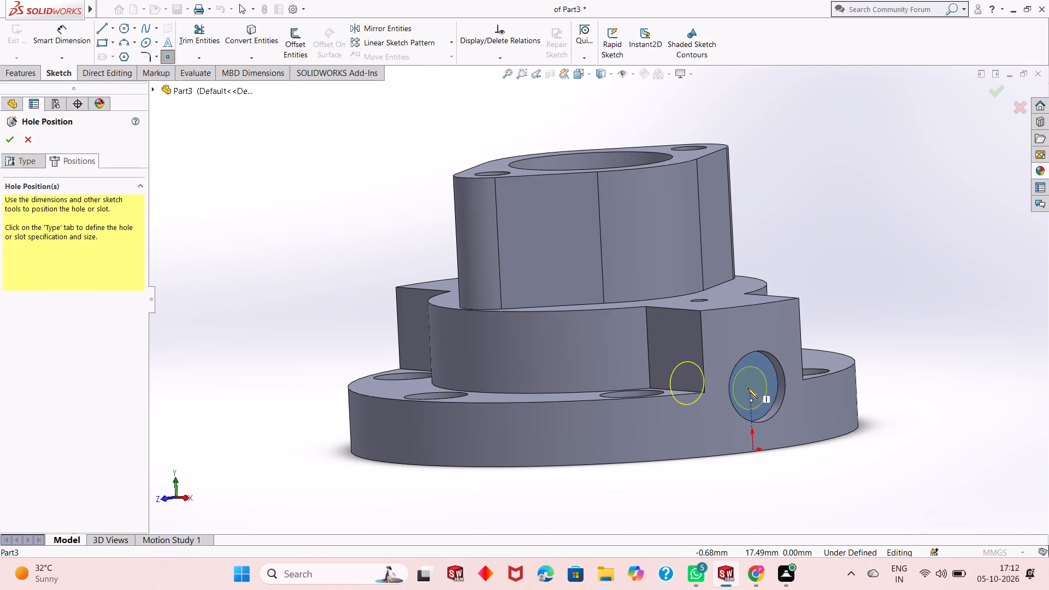
scroll(758, 367, "down", 4)
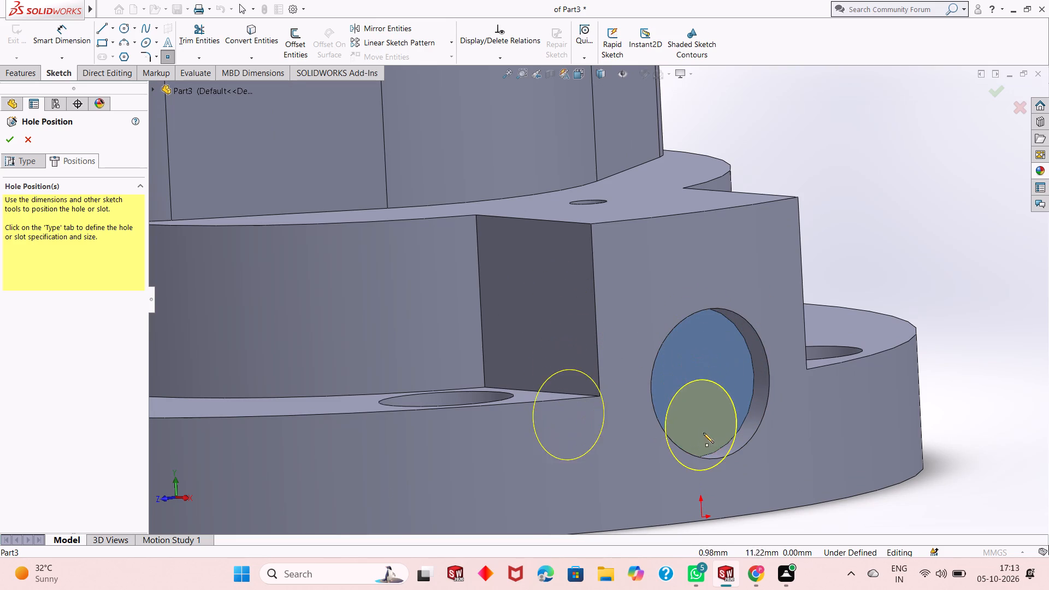
left_click(696, 383)
middle_click_drag(427, 350, 511, 345)
scroll(441, 337, "up", 5)
middle_click_drag(350, 310, 515, 327)
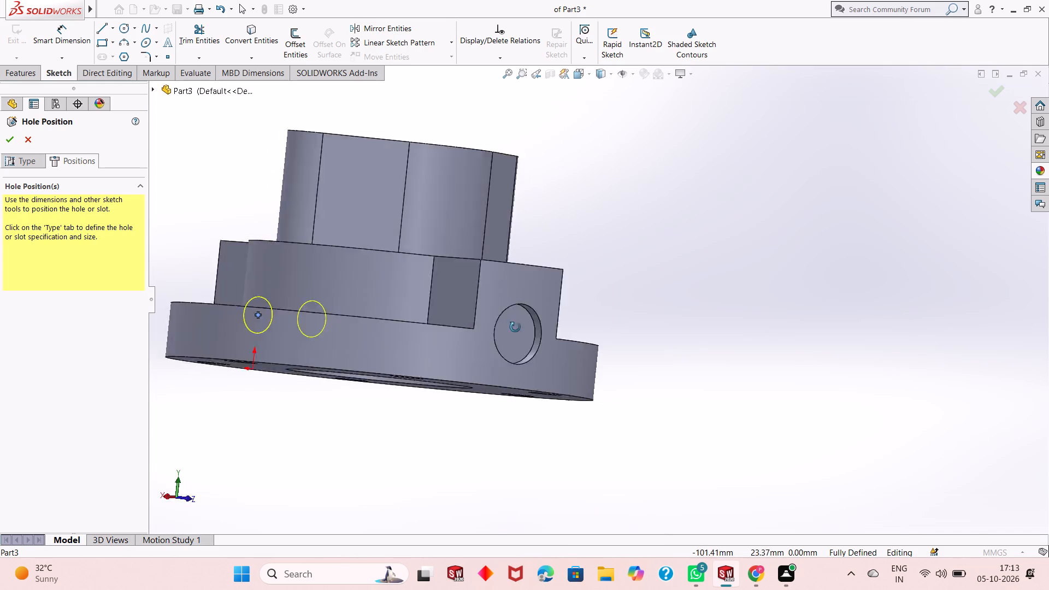
middle_click_drag(515, 327, 500, 363)
scroll(540, 369, "up", 1)
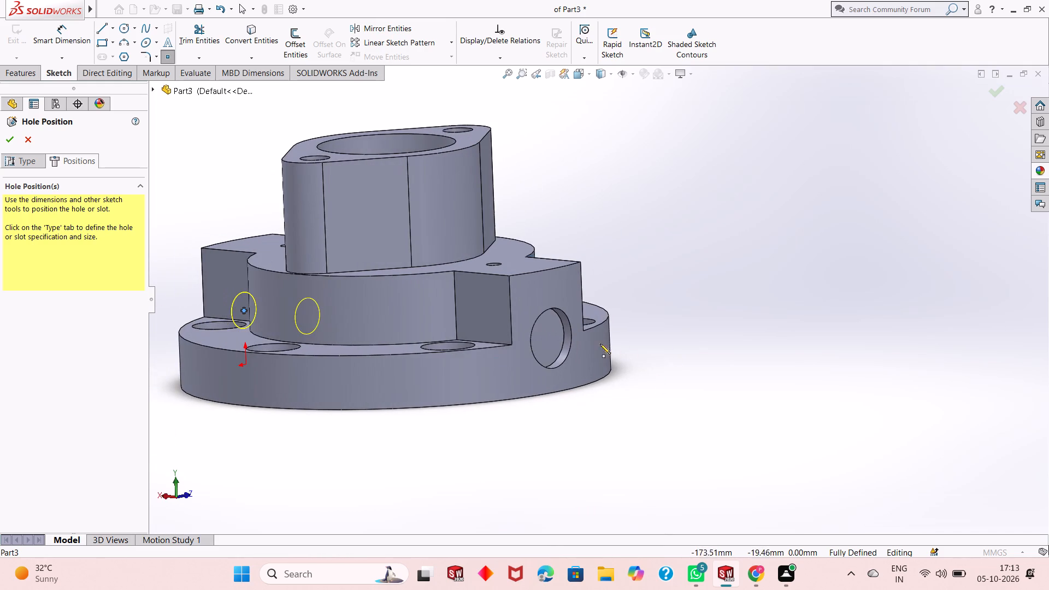
scroll(541, 328, "down", 7)
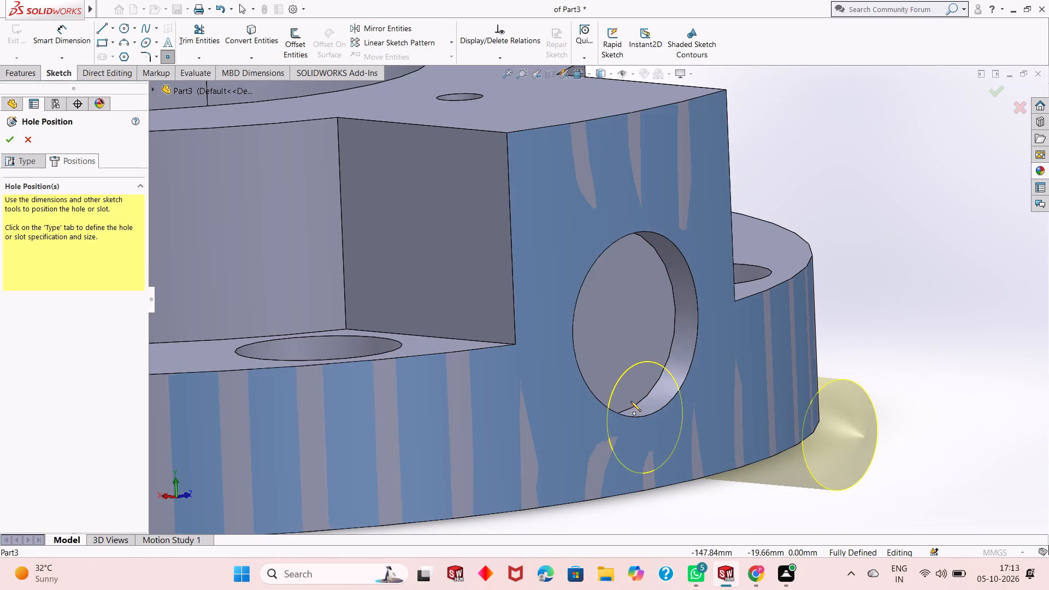
scroll(629, 399, "up", 2)
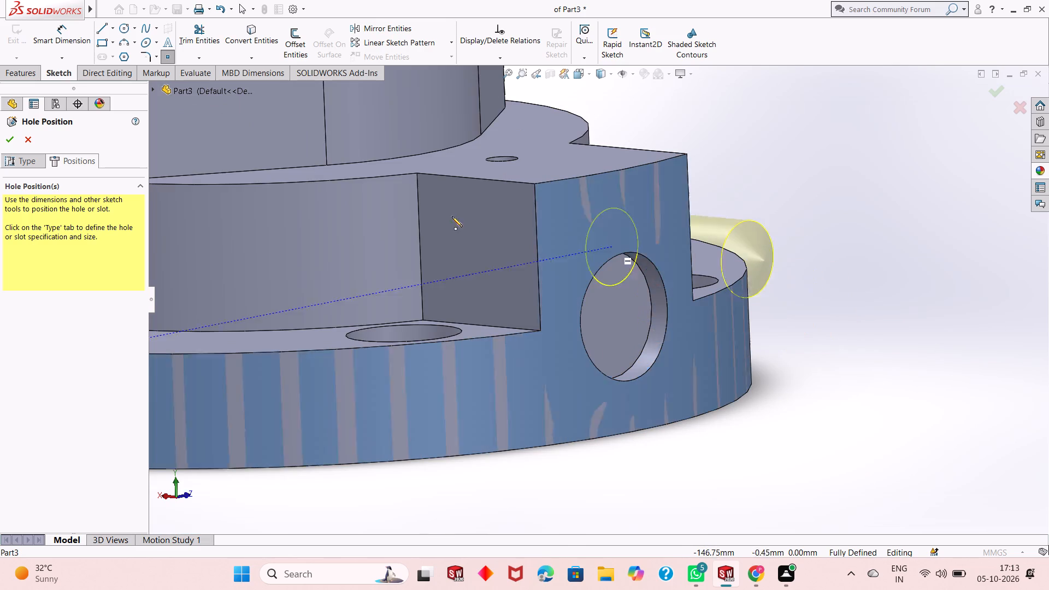
left_click(8, 140)
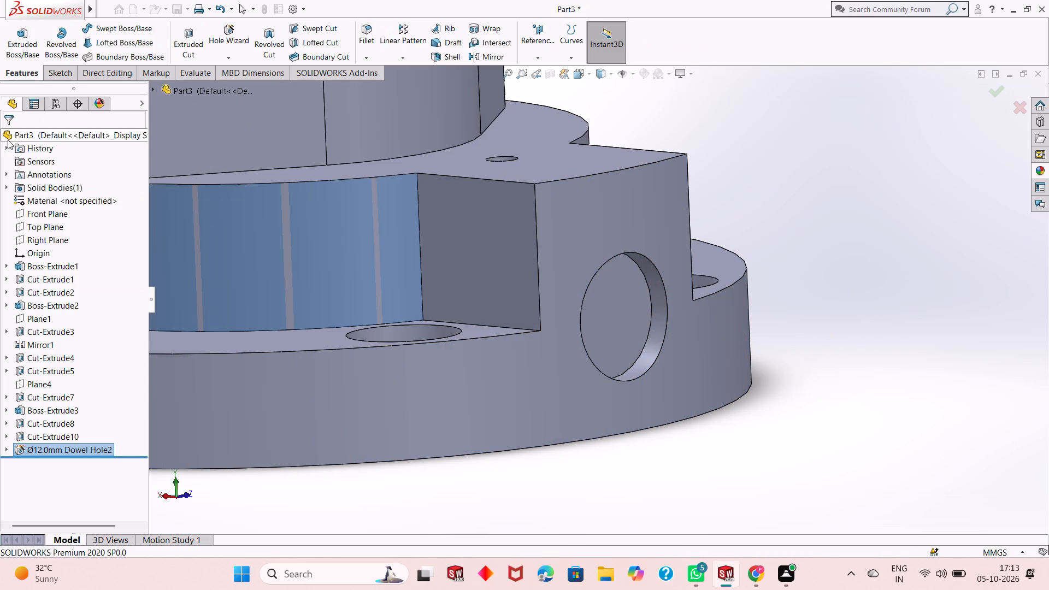
key("Escape")
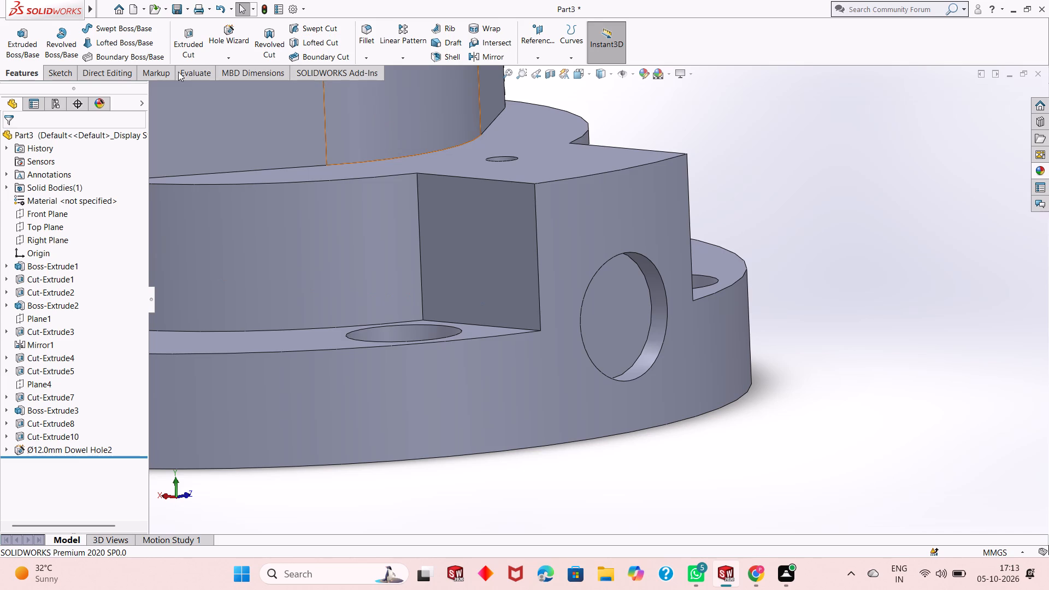
Create a matching ISO Ø12.0 dowel hole, blind 32 mm deep, at the centre of the opposite lug's round recess.
left_click(215, 37)
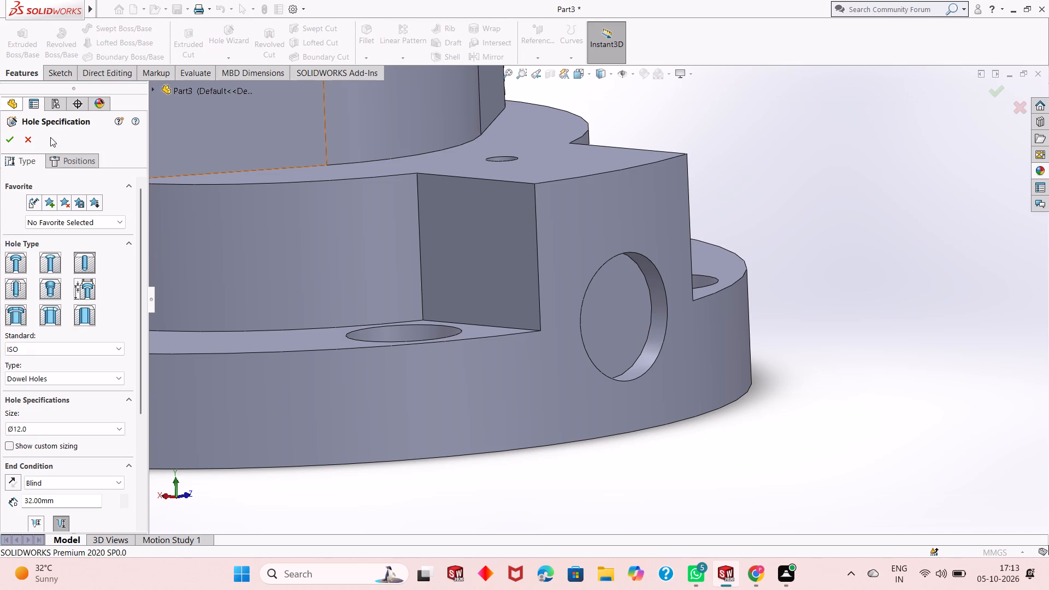
left_click(82, 157)
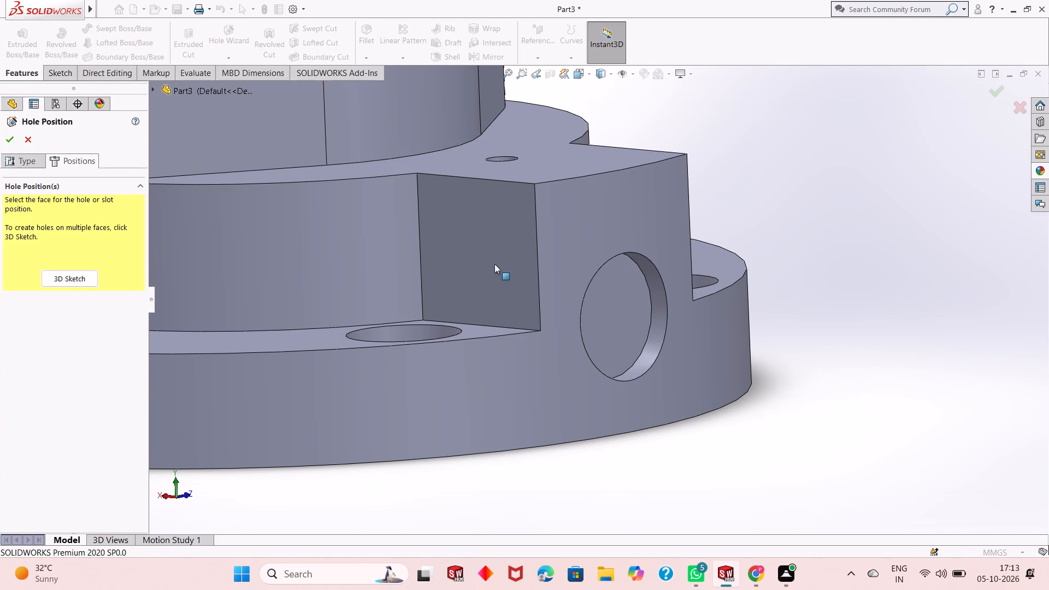
left_click(600, 317)
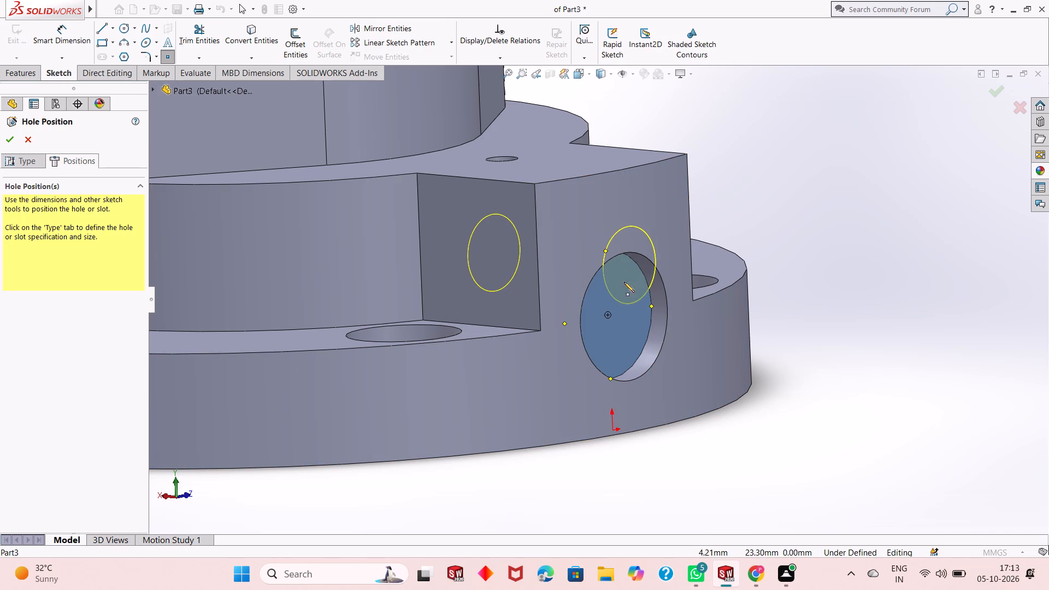
left_click(608, 316)
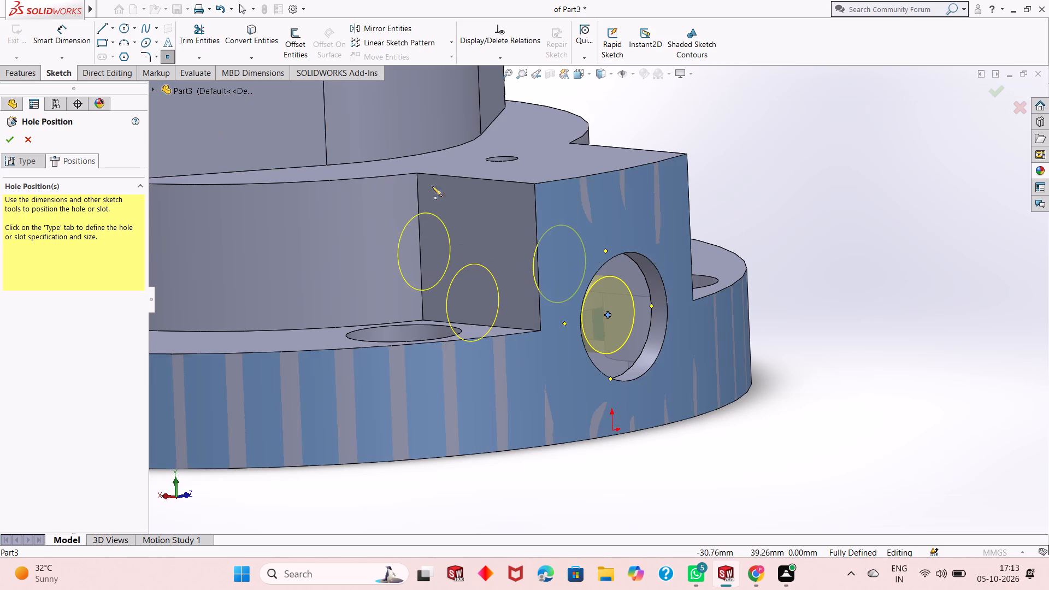
left_click(8, 133)
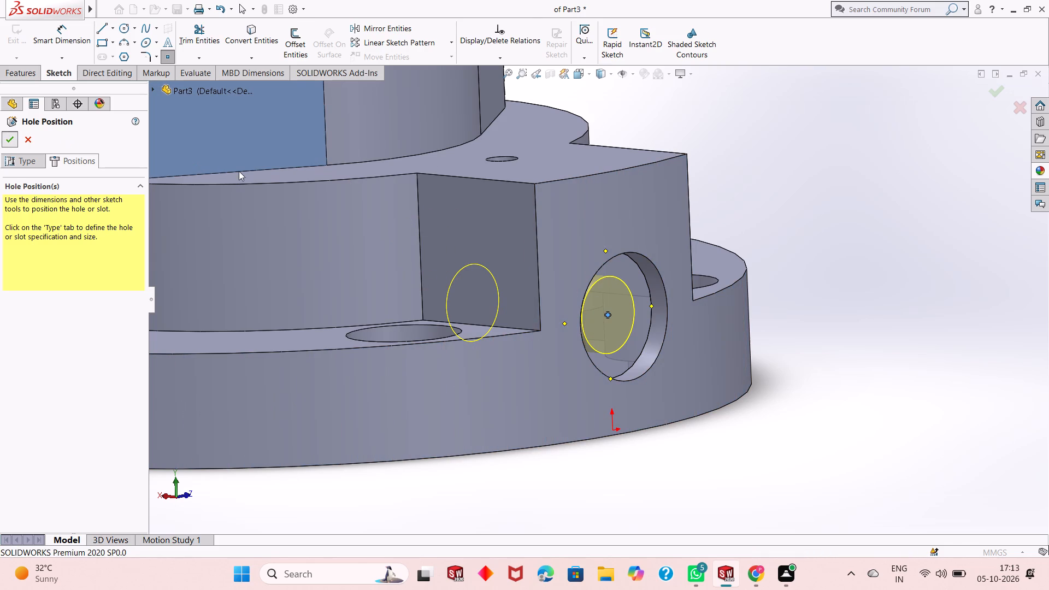
left_click(821, 269)
Examine the two dowel holes and the inside of their bores from both sides of the part.
scroll(680, 330, "up", 1)
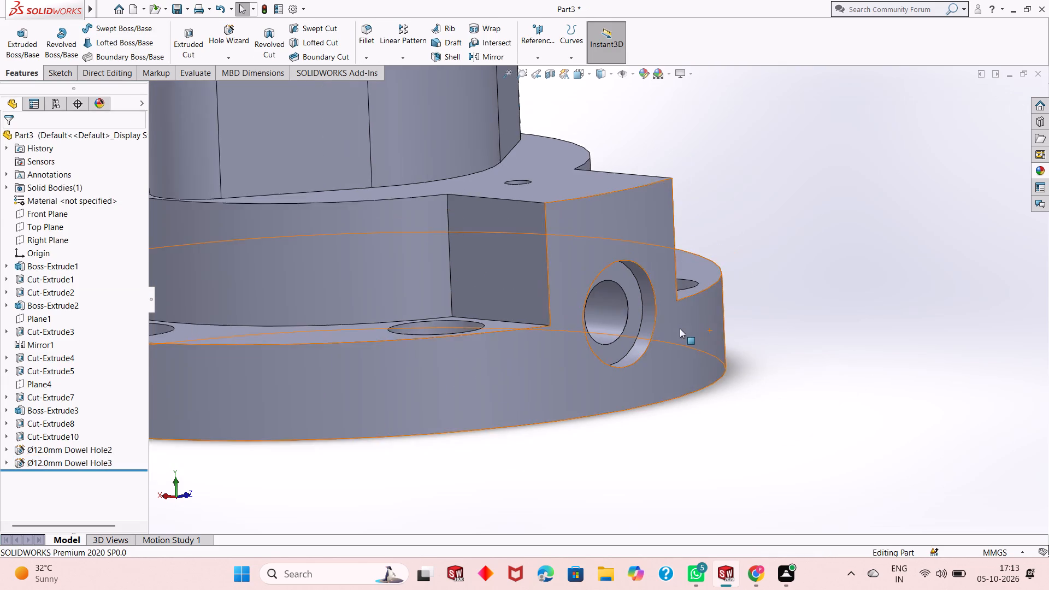
scroll(680, 328, "up", 1)
middle_click_drag(679, 311, 622, 278)
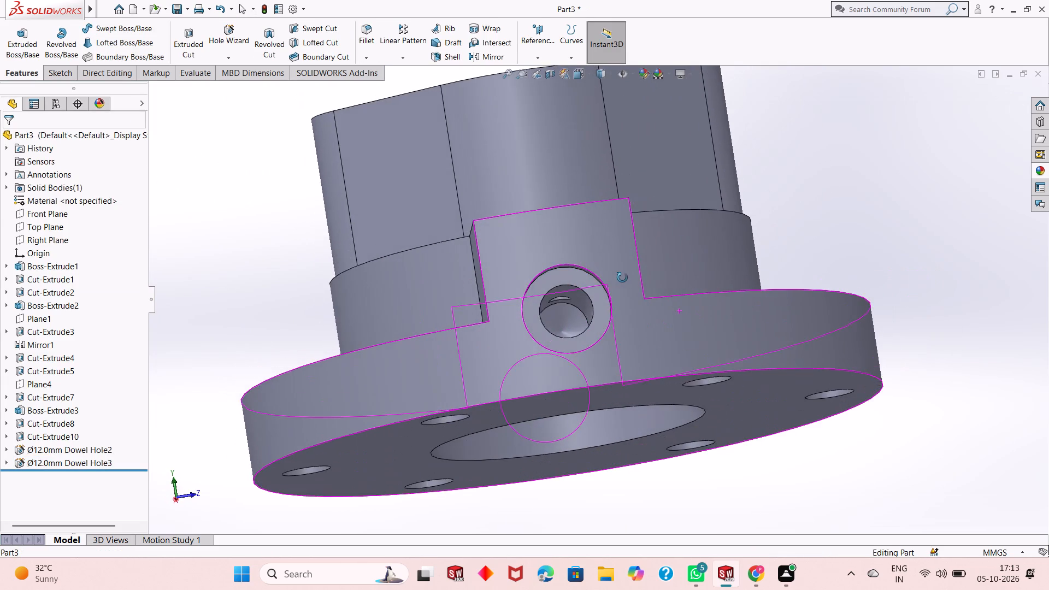
middle_click_drag(622, 278, 477, 316)
scroll(478, 314, "up", 7)
scroll(673, 228, "down", 4)
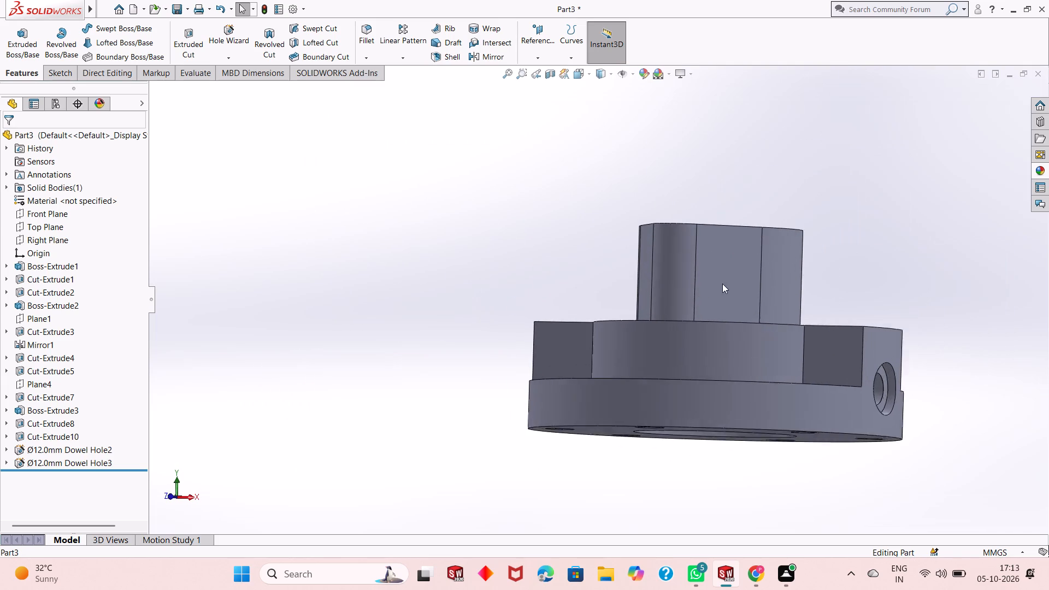
scroll(722, 284, "down", 1)
middle_click_drag(771, 316, 635, 322)
scroll(586, 401, "down", 3)
middle_click_drag(592, 406, 594, 406)
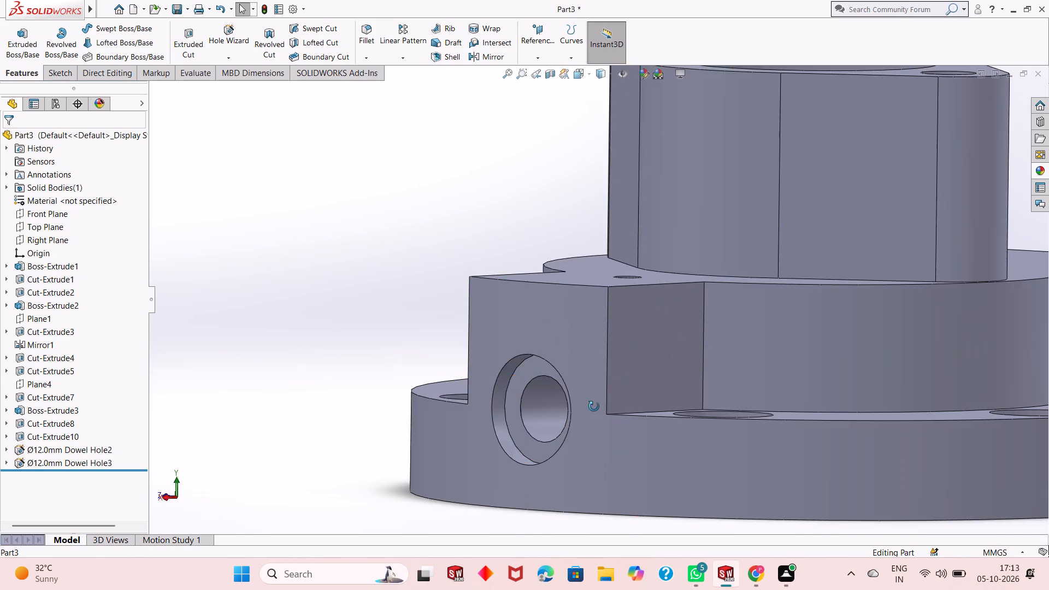
middle_click_drag(594, 406, 649, 388)
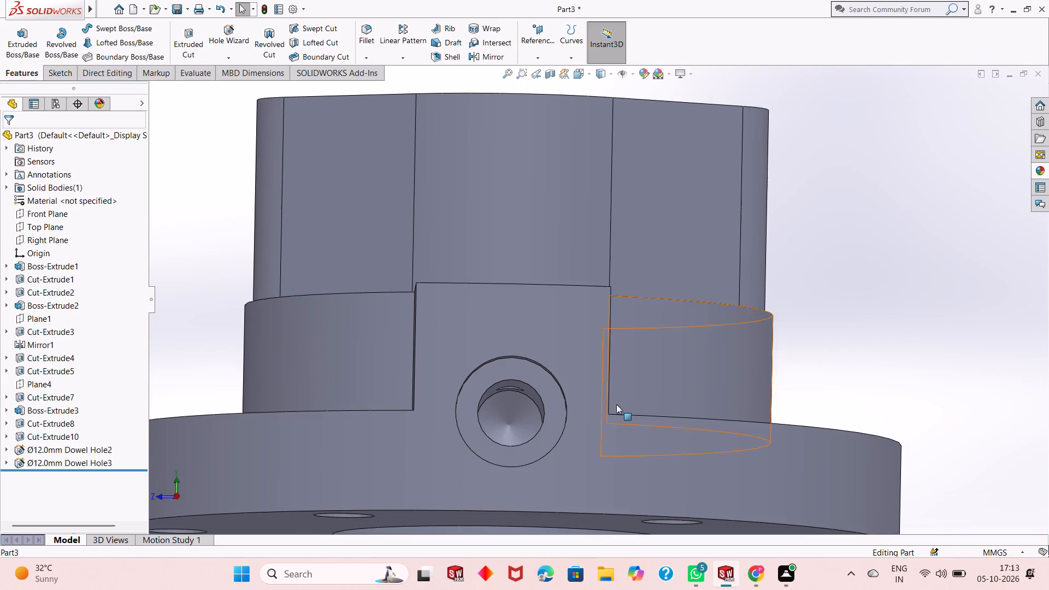
scroll(514, 398, "down", 2)
left_click(516, 390)
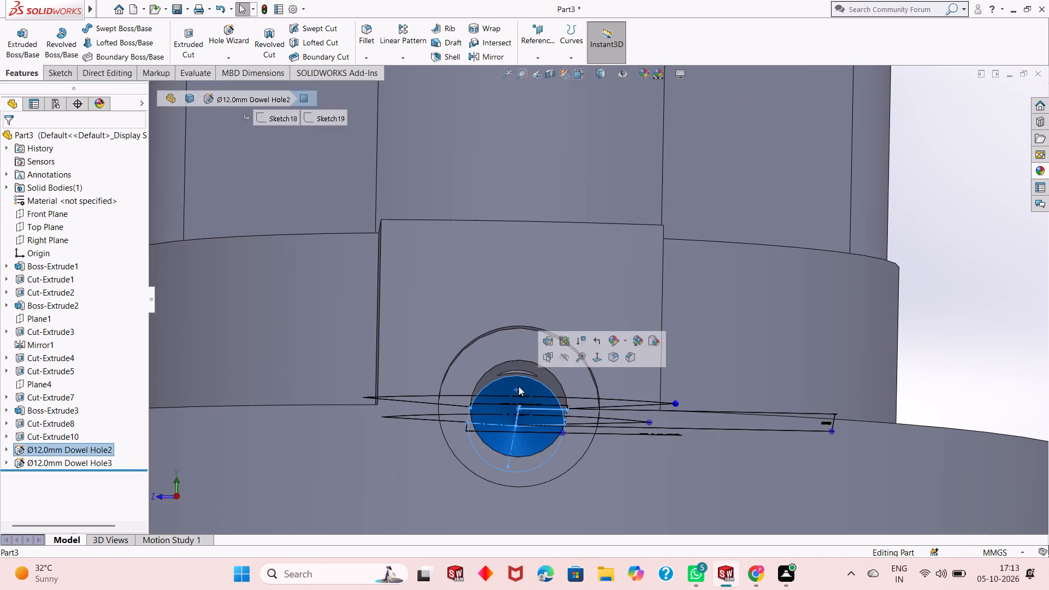
key("Escape")
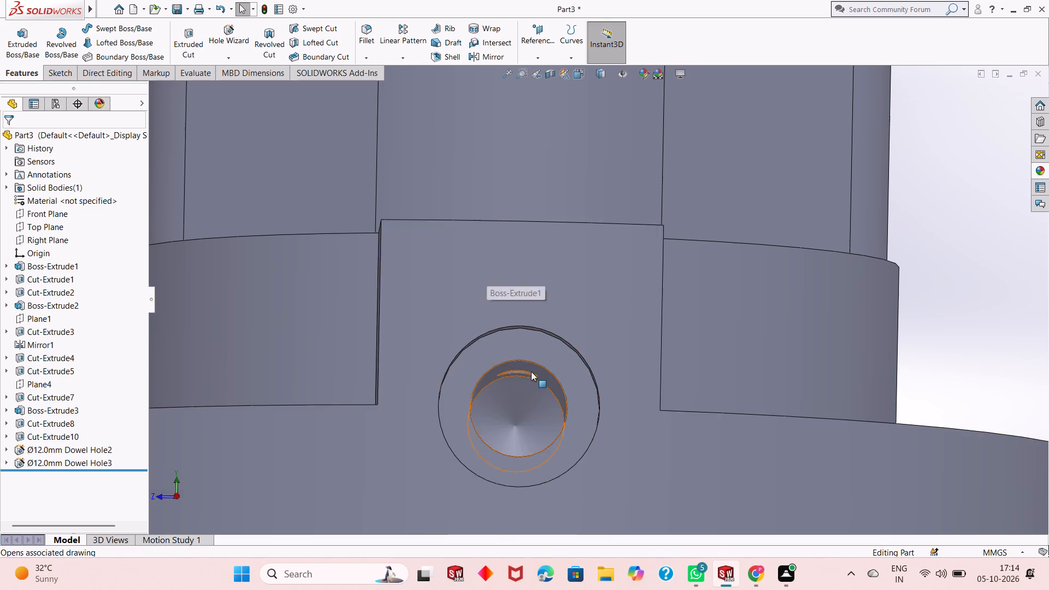
scroll(531, 371, "up", 1)
middle_click_drag(524, 349, 505, 359)
scroll(524, 341, "up", 1)
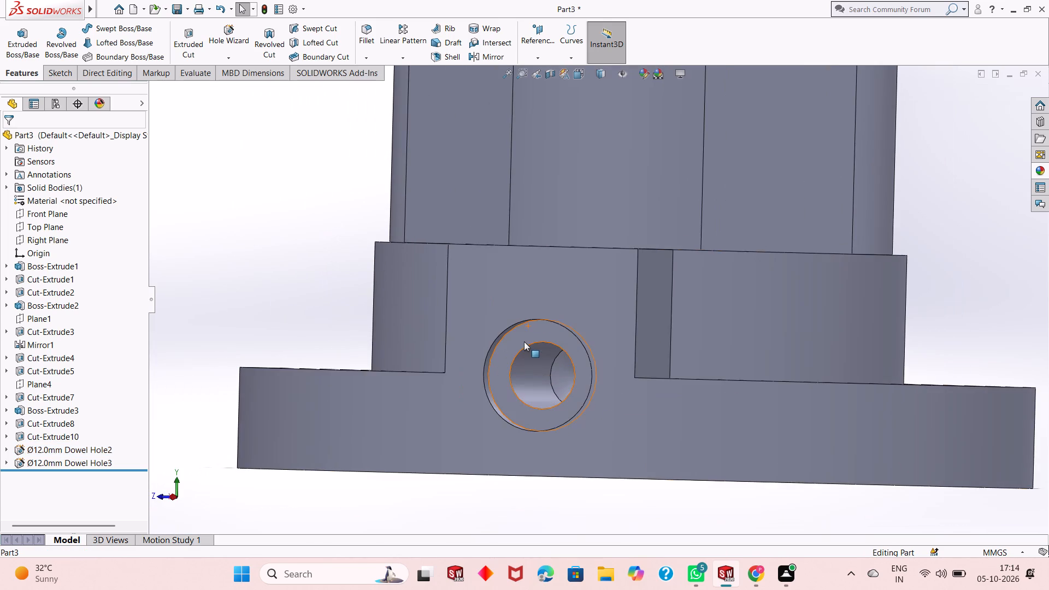
middle_click_drag(524, 341, 510, 361)
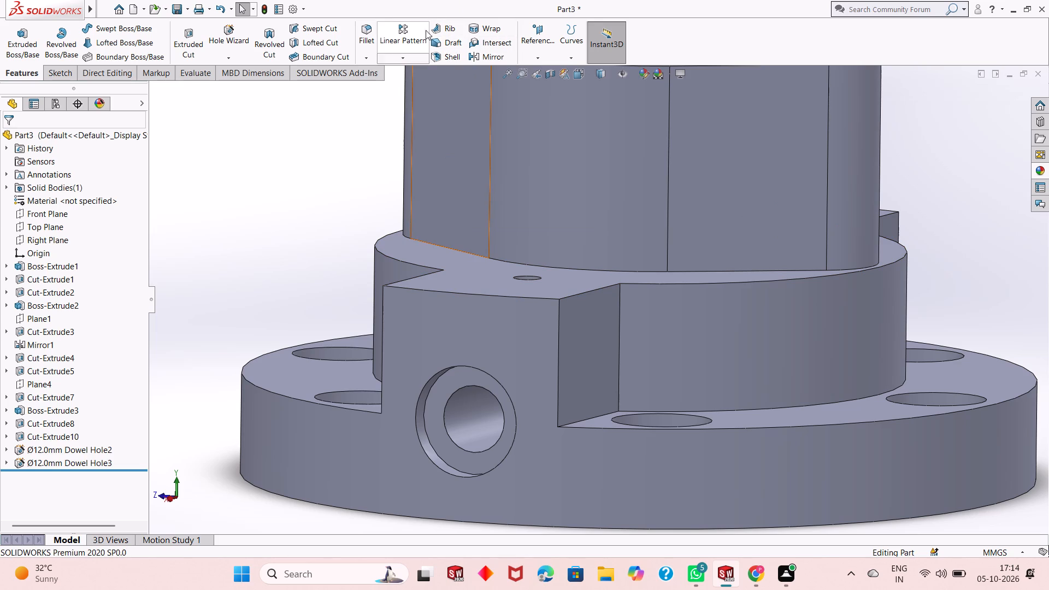
Section the part through the Front Plane and view the cut face head-on to check both dowel holes.
left_click(547, 72)
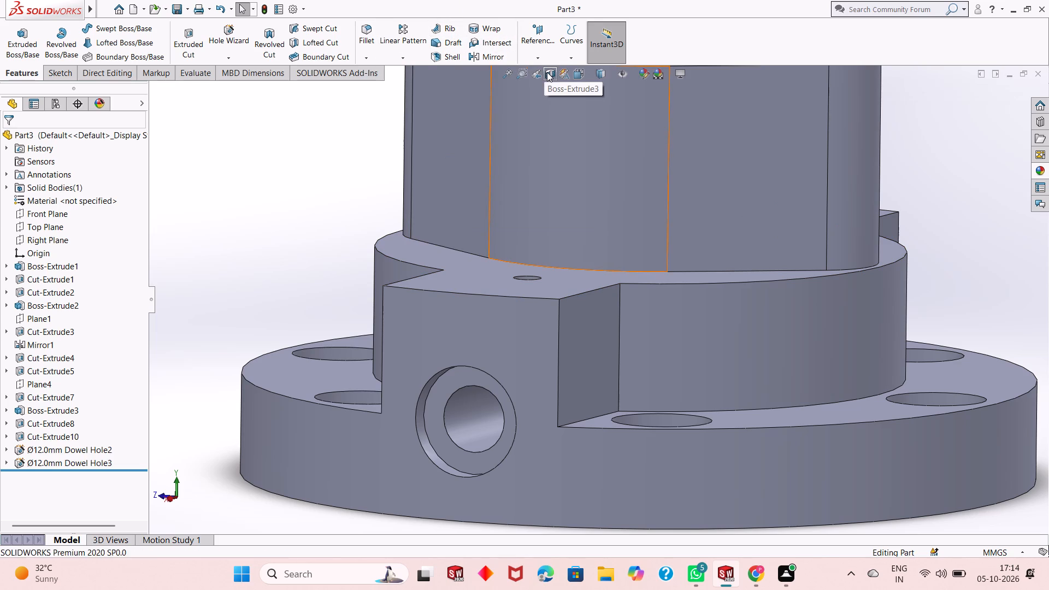
left_click(13, 139)
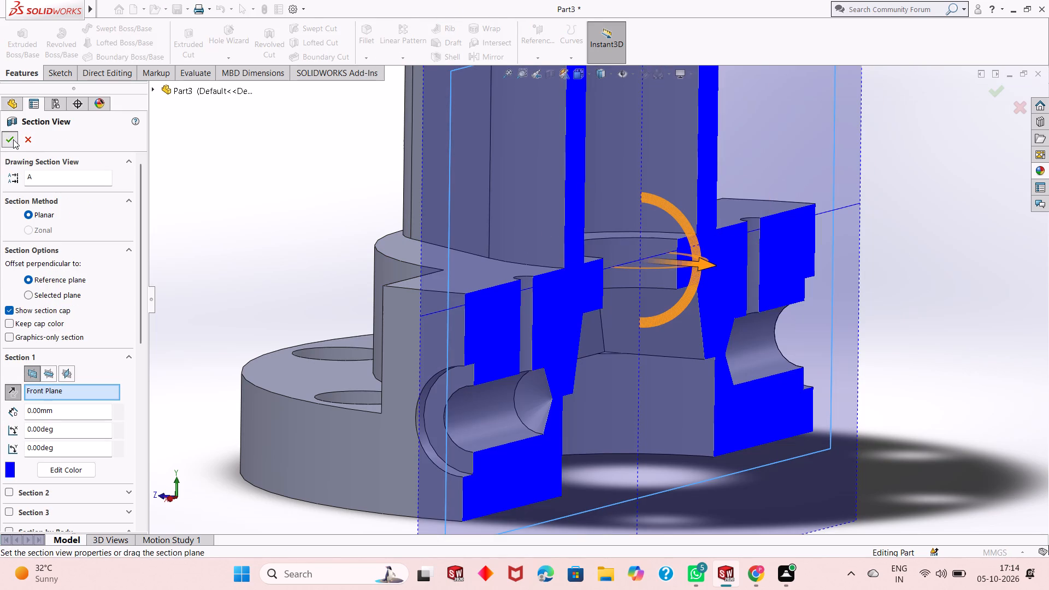
scroll(660, 345, "up", 1)
middle_click_drag(664, 339, 606, 351)
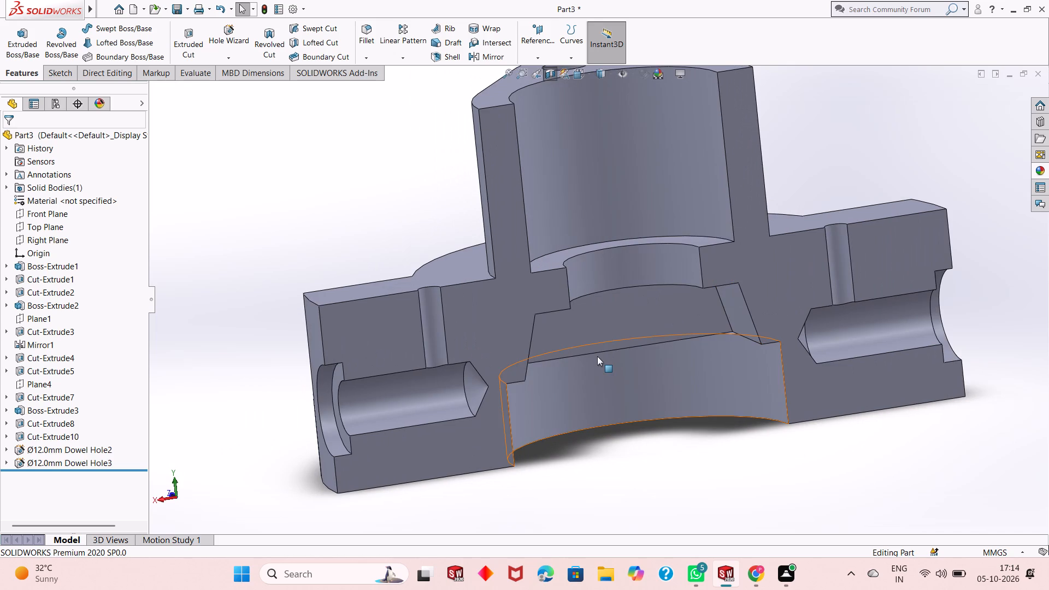
key("ctrl+8")
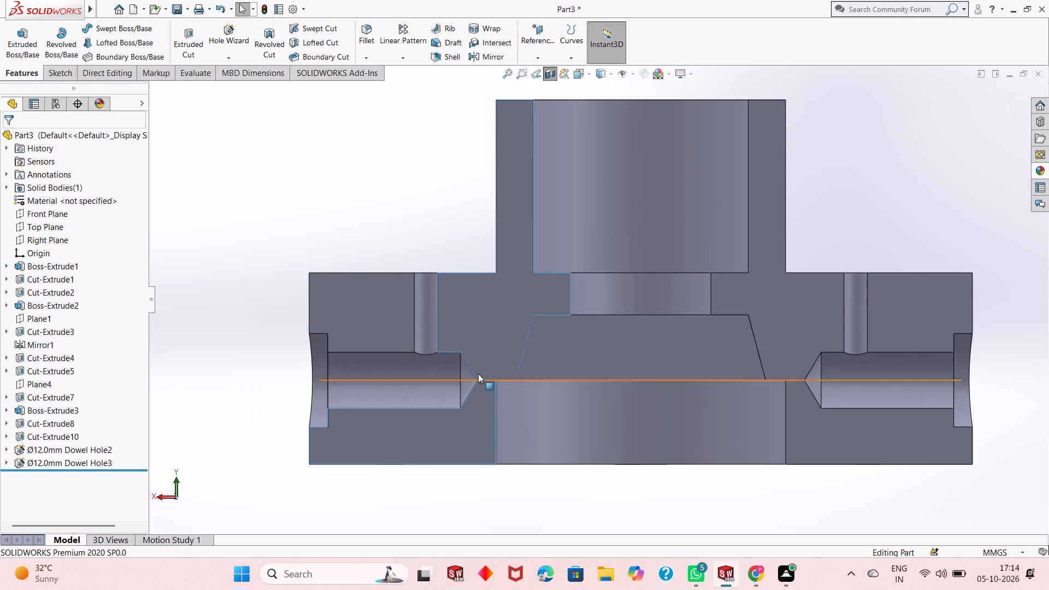
Create a reference plane at 0 mm offset from the Front Plane.
scroll(478, 374, "down", 1)
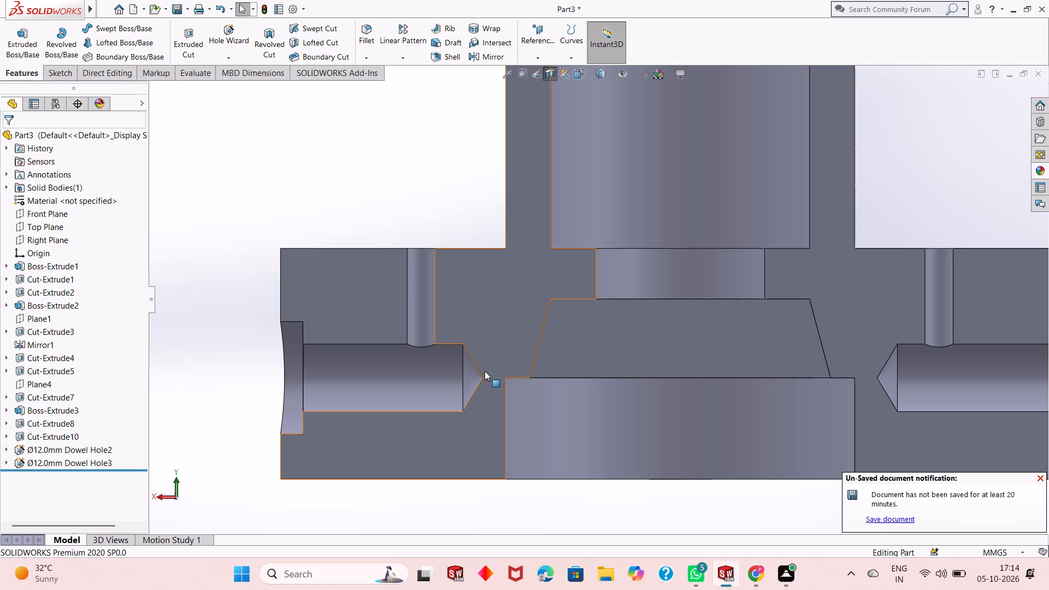
left_click(532, 40)
left_click(543, 73)
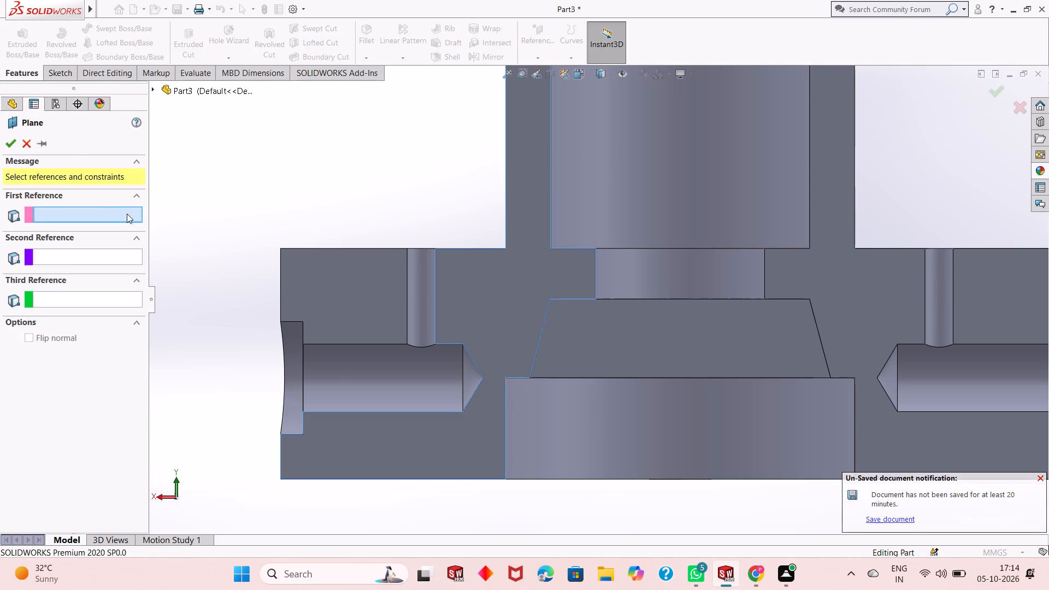
left_click(171, 95)
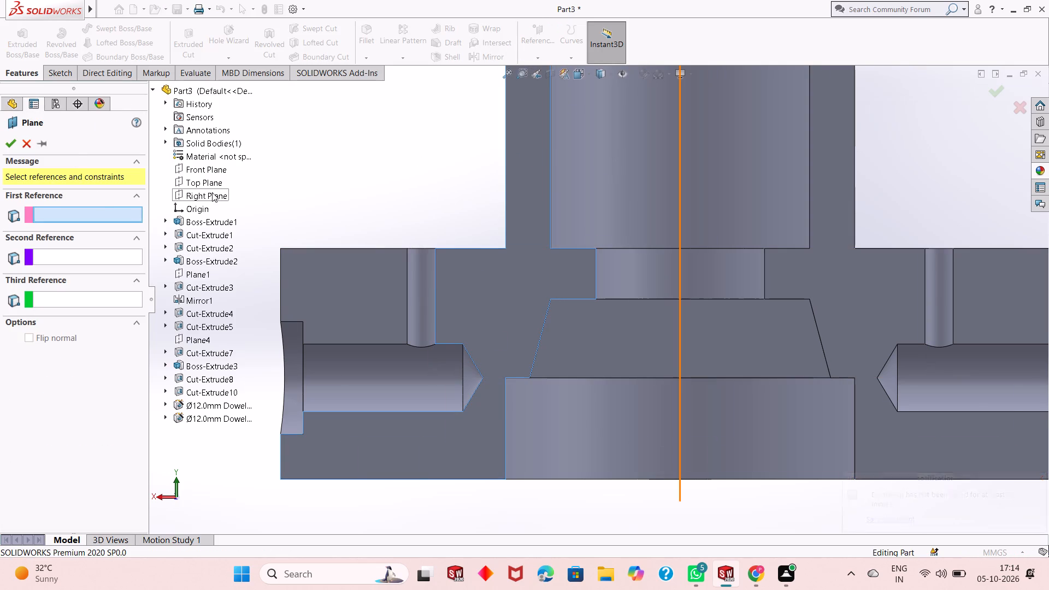
left_click(215, 162)
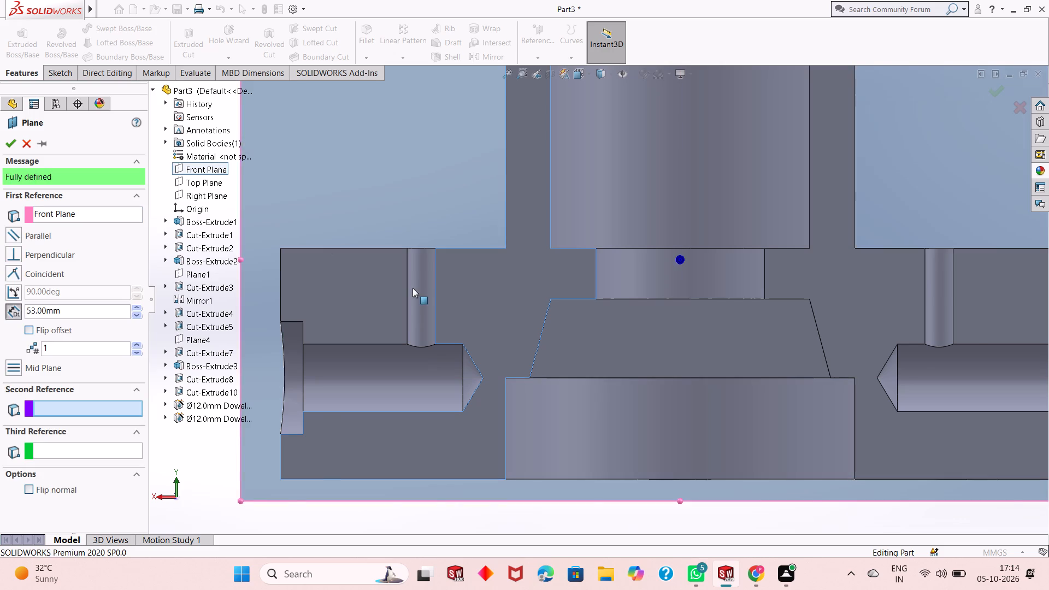
scroll(414, 288, "up", 1)
middle_click_drag(414, 288, 475, 307)
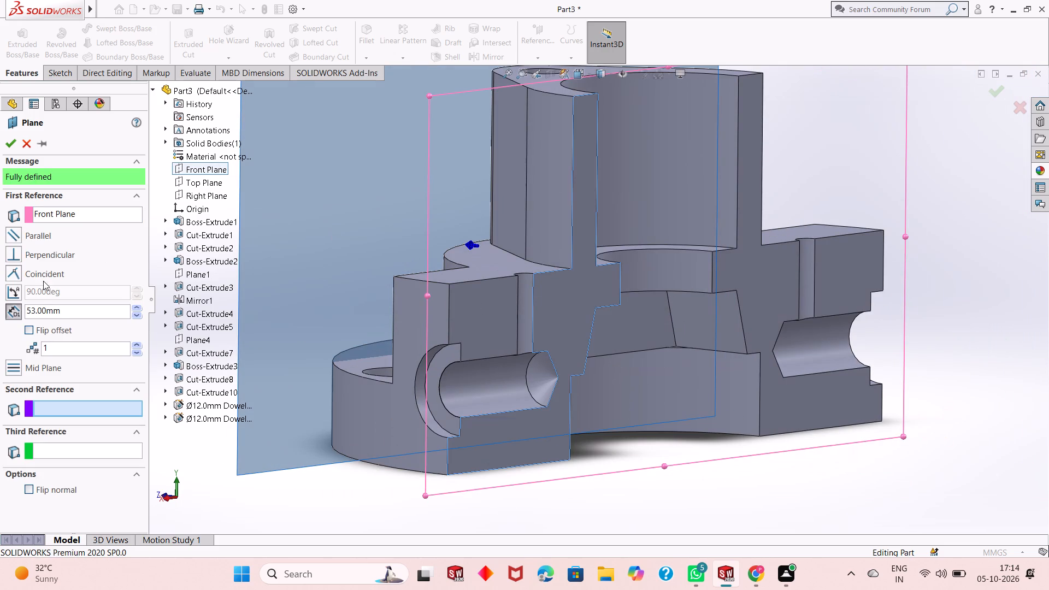
double_click(65, 313)
key("0")
key("Return")
left_click(15, 143)
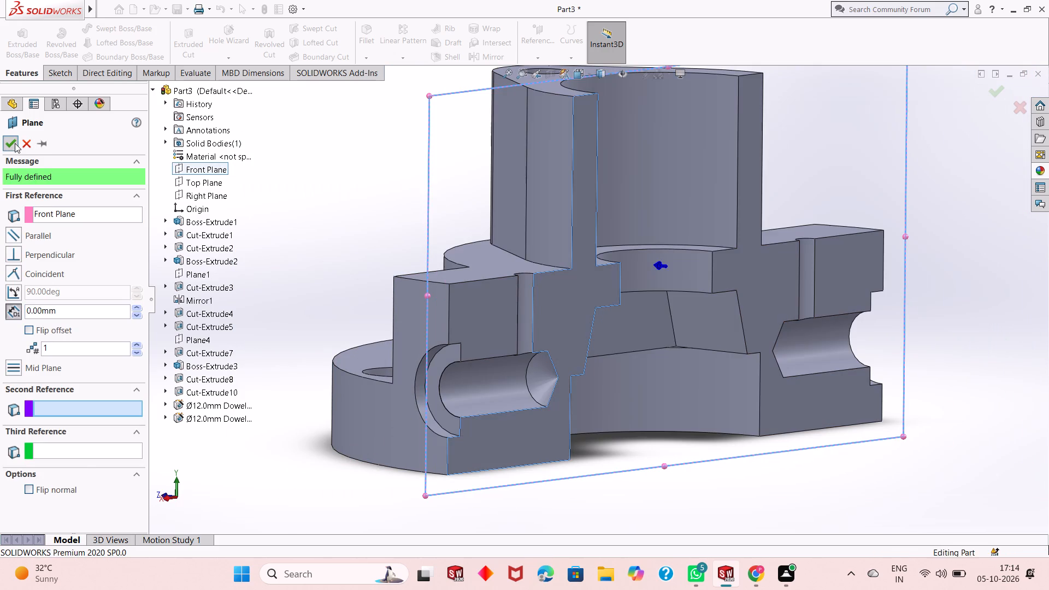
On the new plane, sketch a closed stepped profile about 11 mm long and 3 mm high from the tapered bore's lower edge across the dowel hole tip.
left_click(448, 177)
left_click(492, 144)
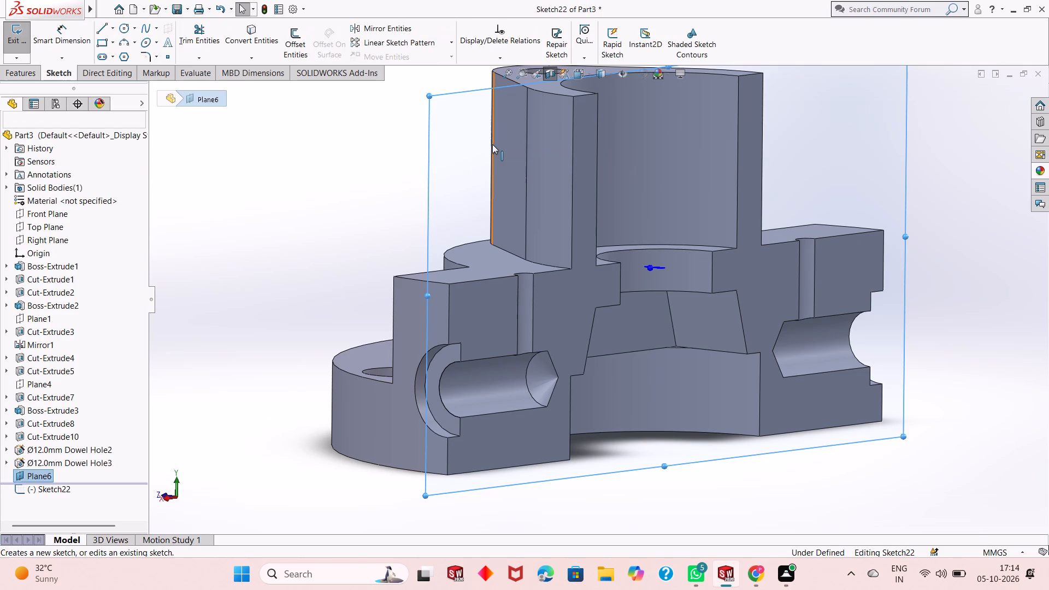
key("ctrl+8")
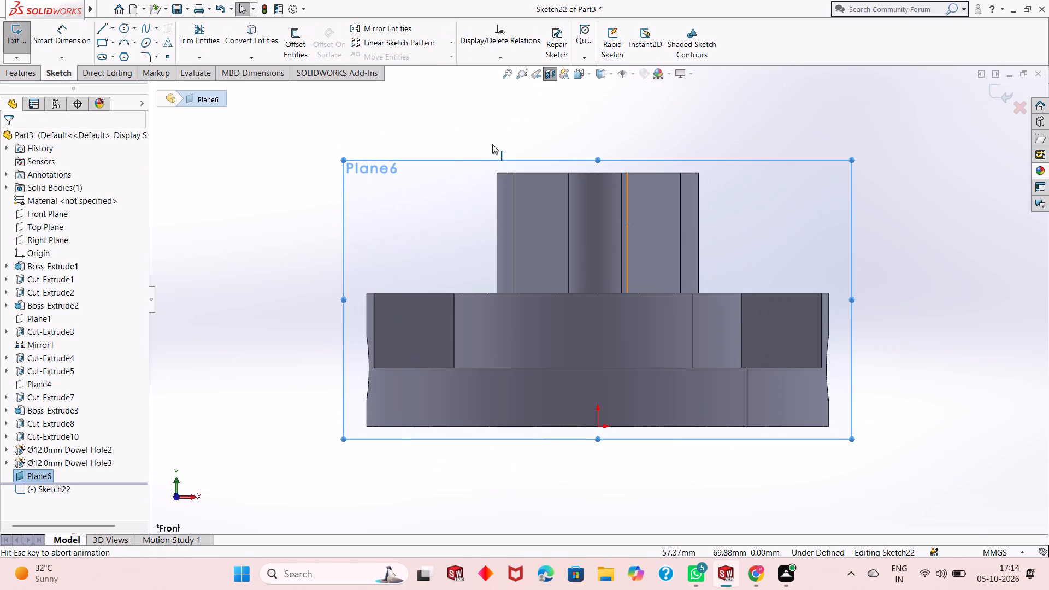
key("ctrl+8")
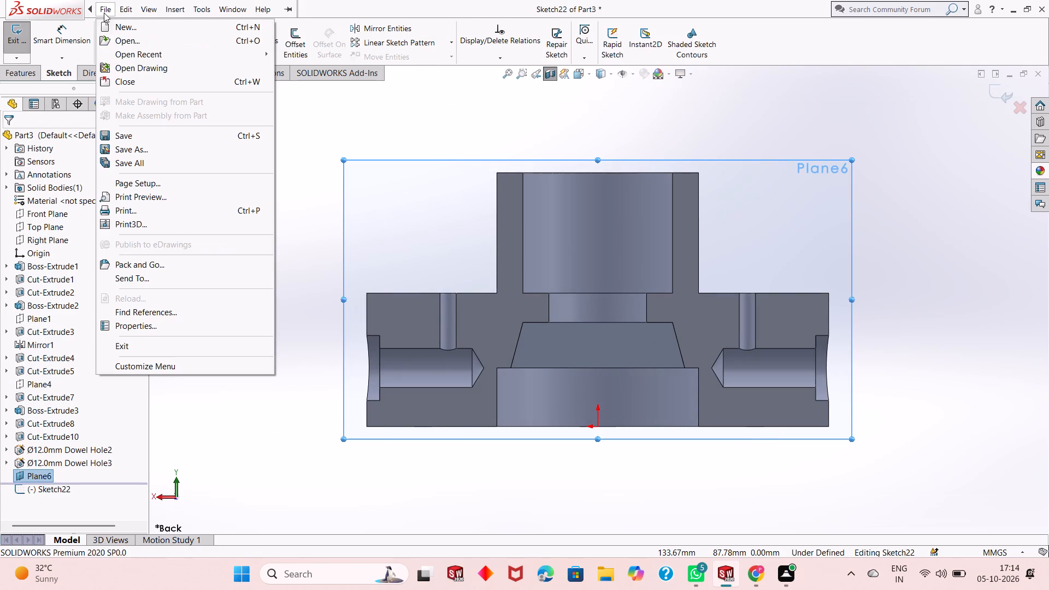
left_click(293, 160)
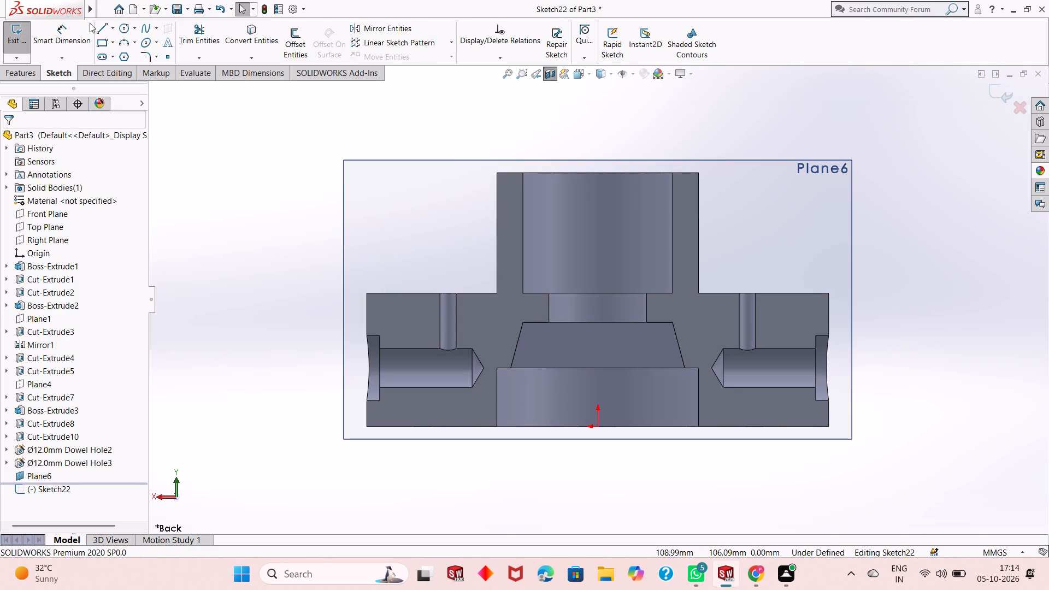
left_click(99, 27)
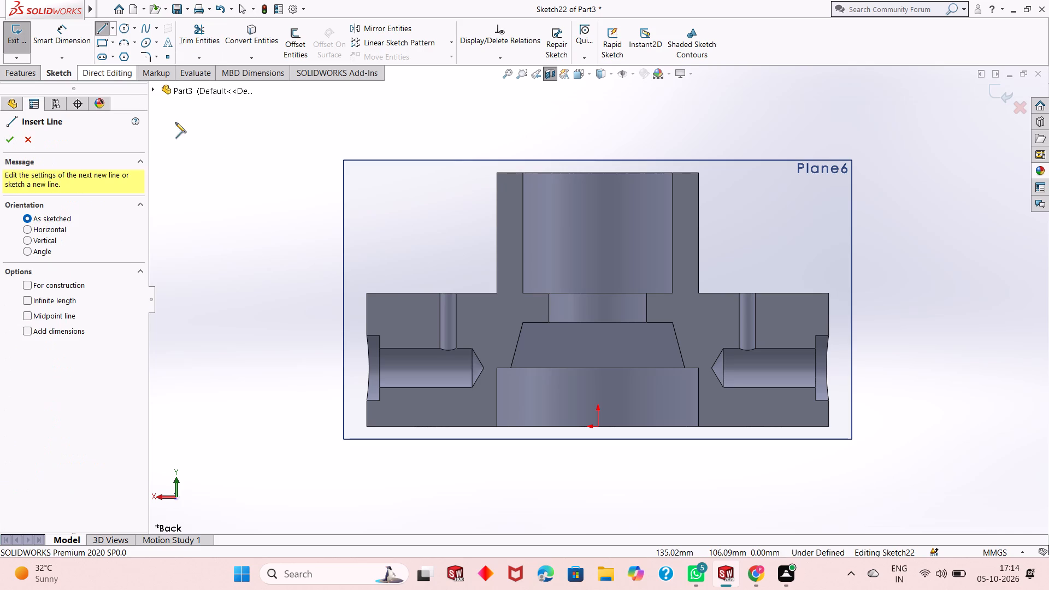
scroll(535, 388, "down", 2)
scroll(463, 327, "down", 1)
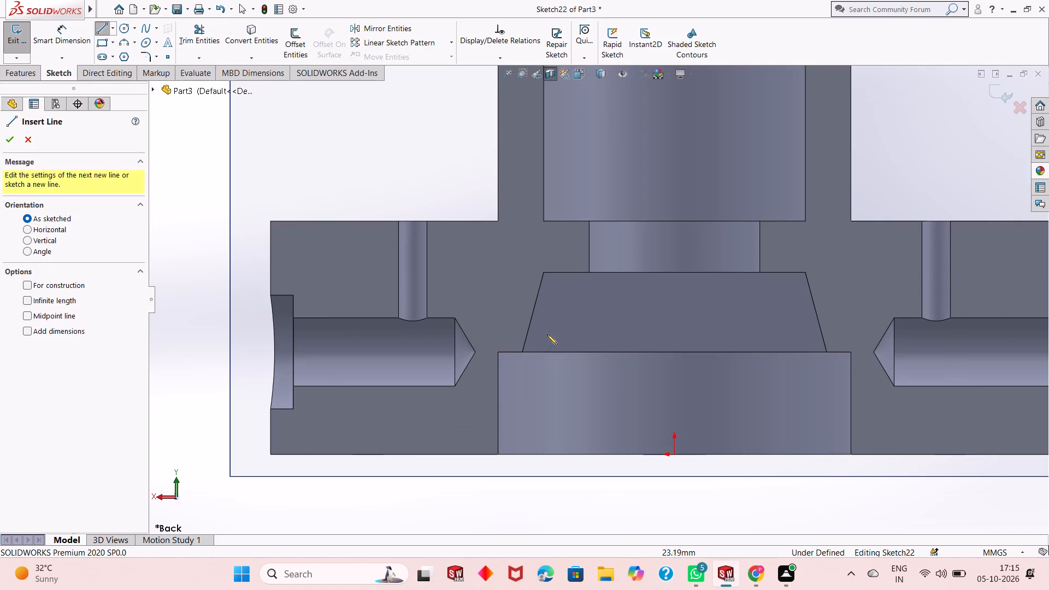
left_click(524, 341)
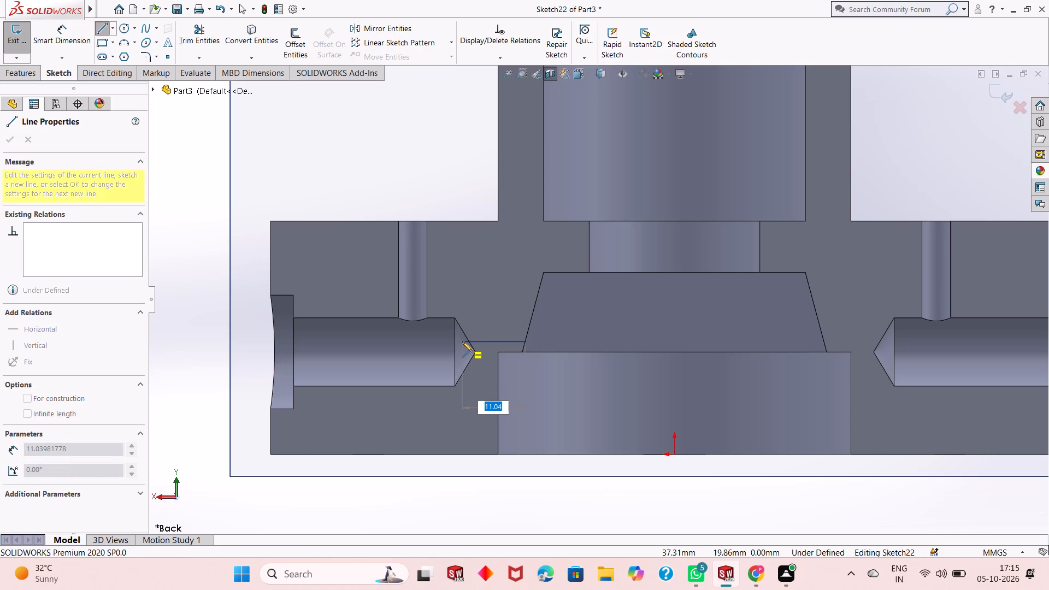
left_click(462, 341)
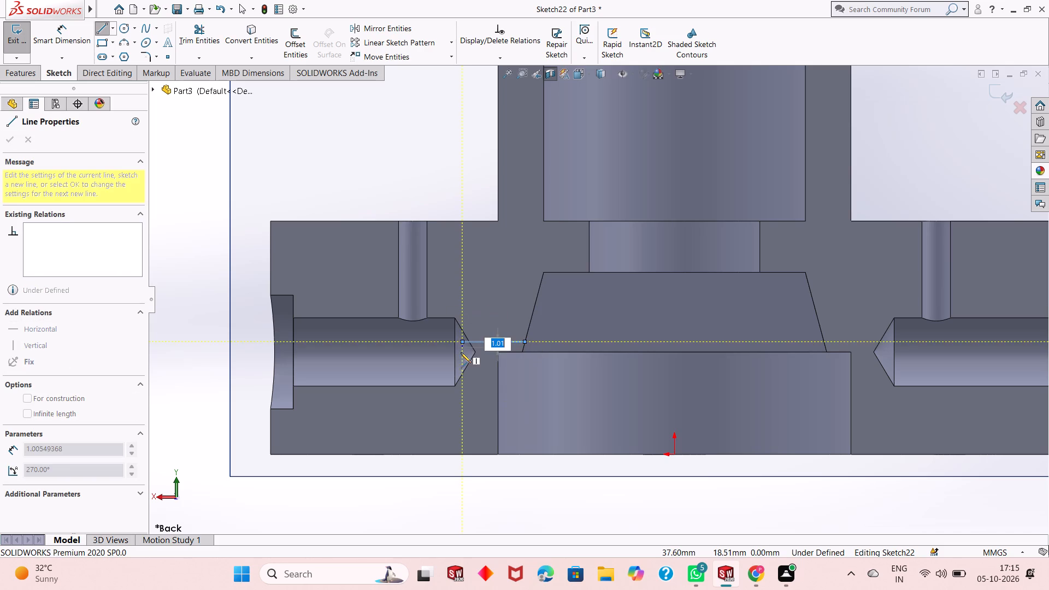
left_click(460, 359)
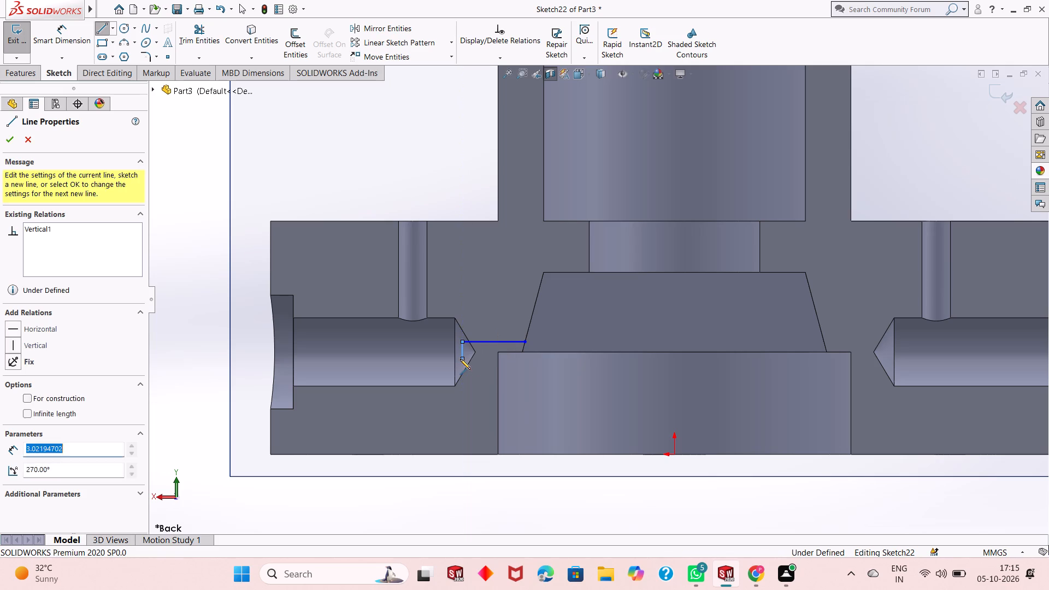
left_click(498, 359)
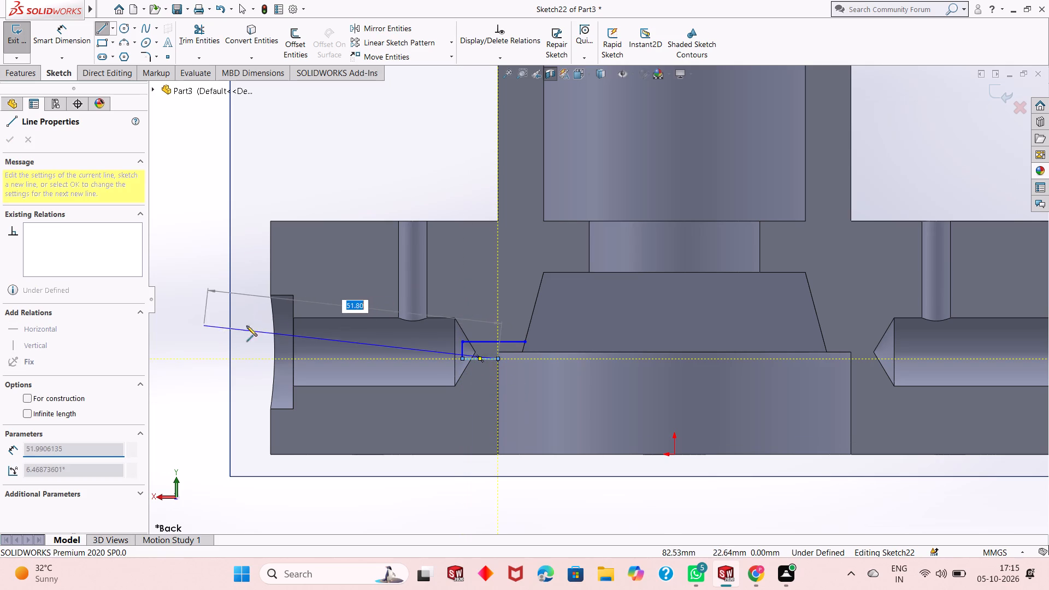
left_click(499, 351)
left_click(524, 352)
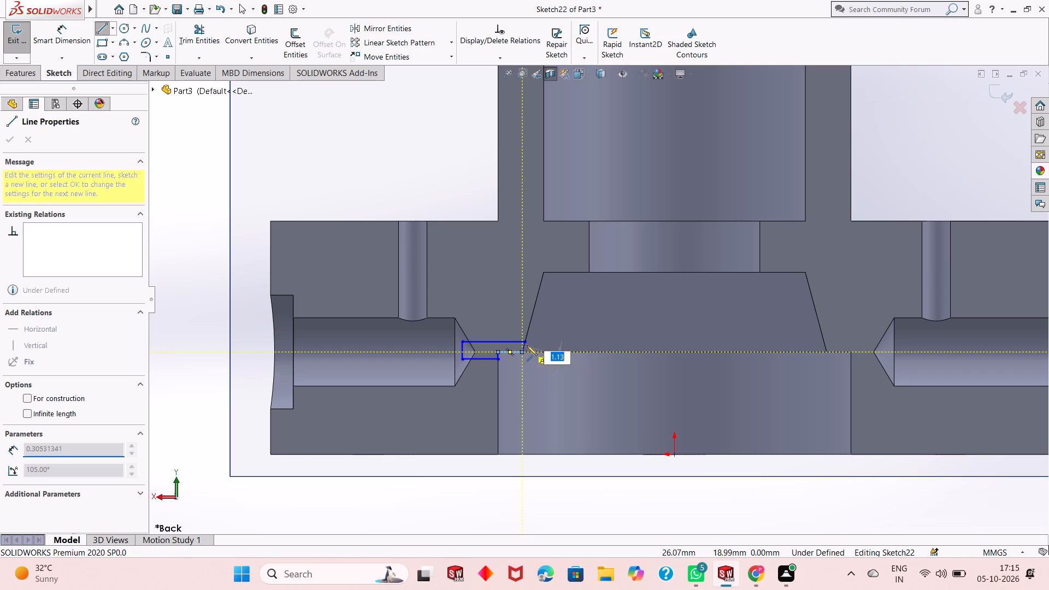
left_click(527, 343)
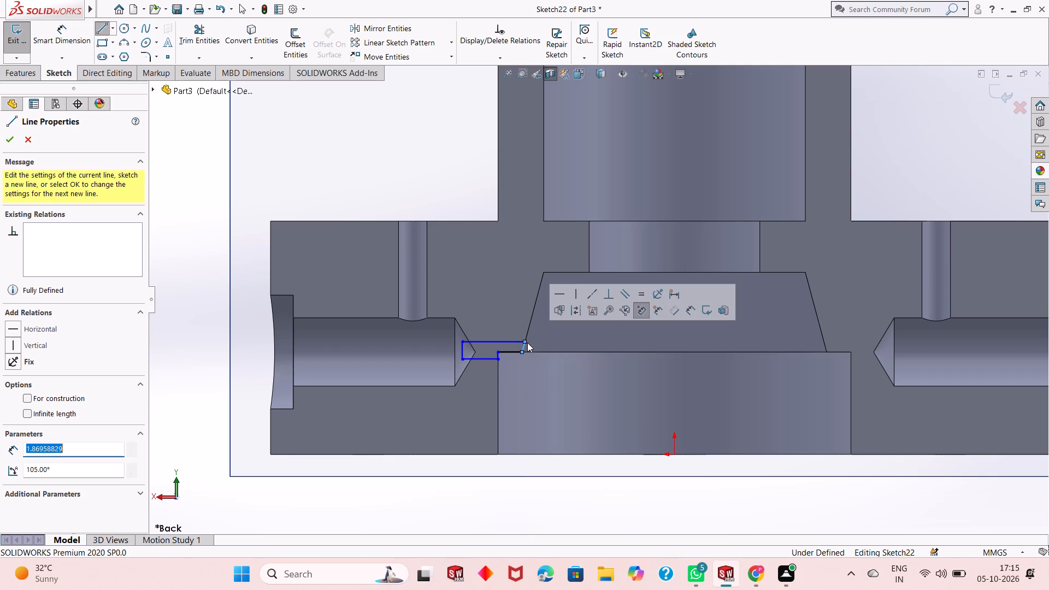
right_click(307, 154)
left_click(321, 167)
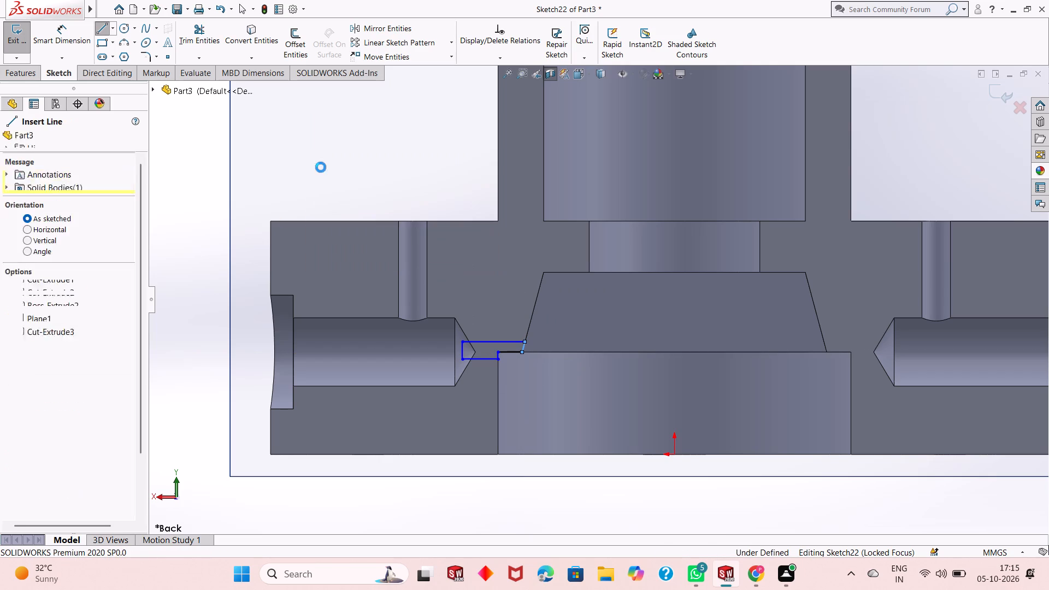
Dimension the profile's upper horizontal line to 11 mm.
left_click(69, 37)
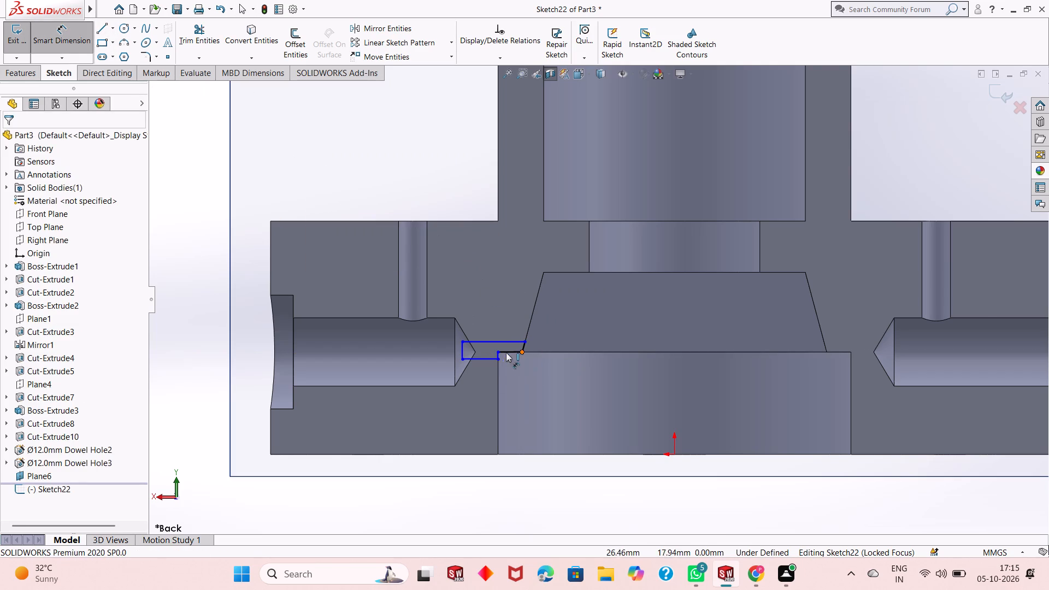
scroll(510, 346, "up", 1)
scroll(514, 324, "down", 4)
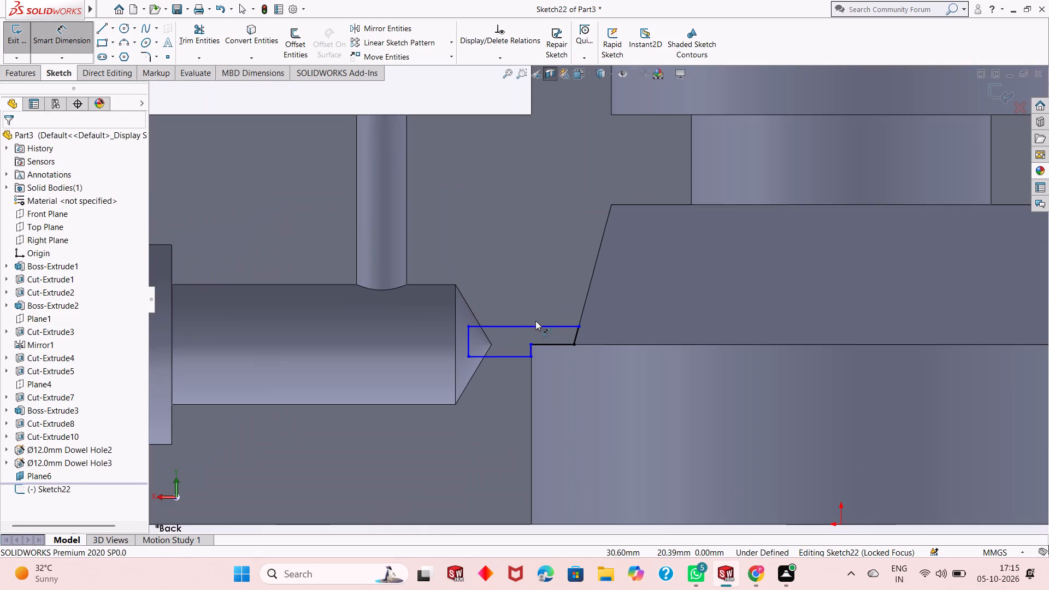
left_click(541, 326)
left_click(531, 271)
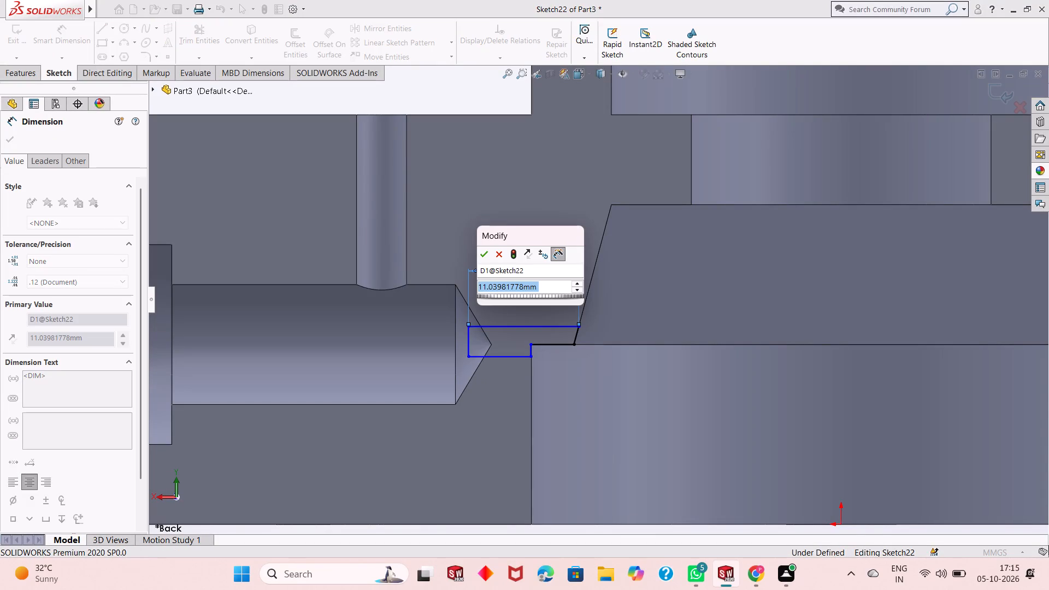
type("12")
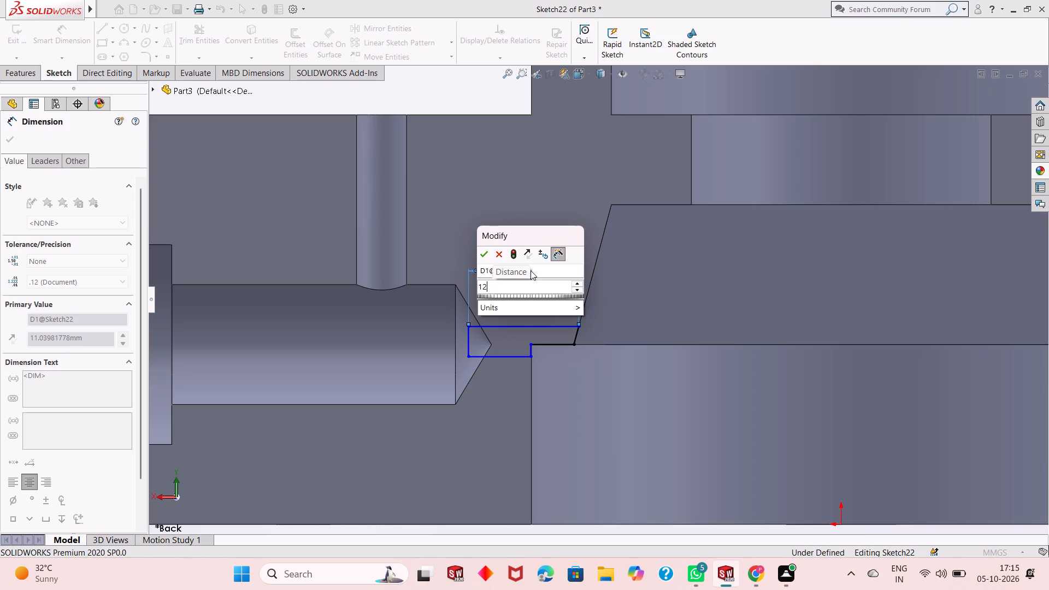
key("BackSpace")
key("BackSpace")
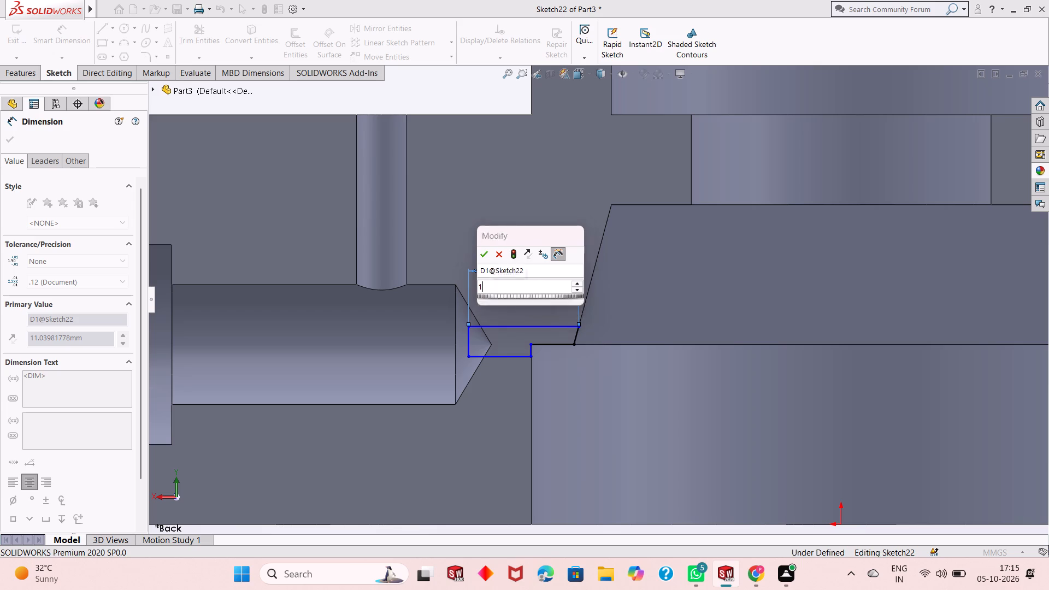
type("11")
key("Return")
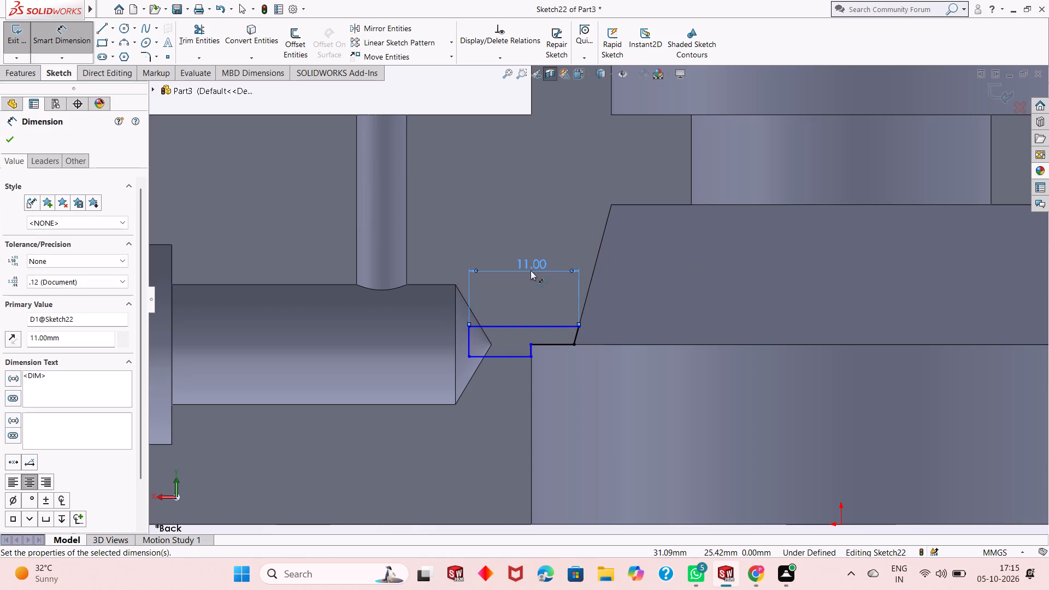
Dimension the profile's vertical end line inside the dowel hole tip to 3.5 mm.
left_click(467, 341)
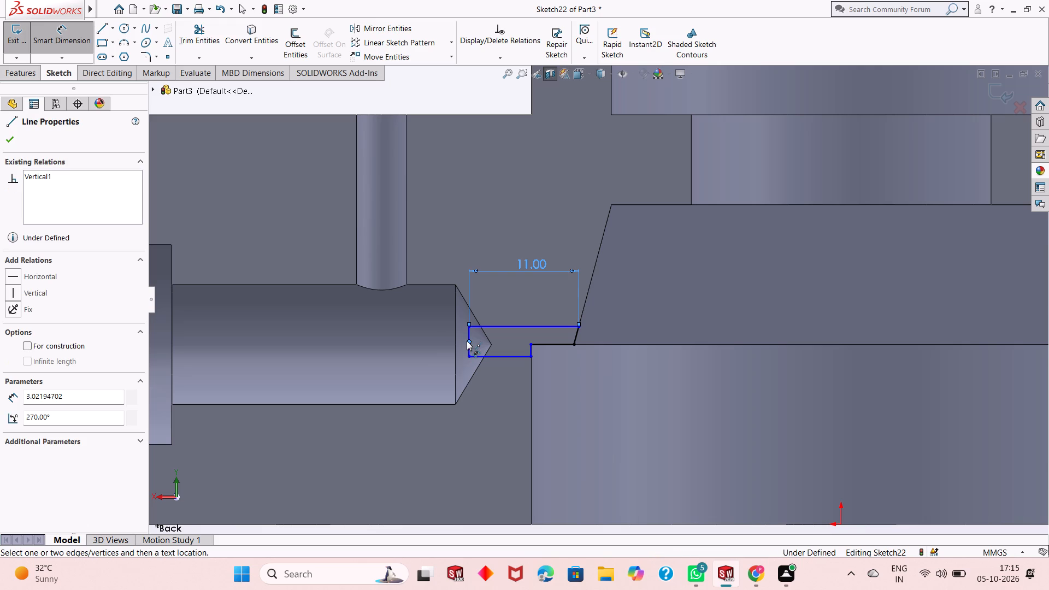
key("Escape")
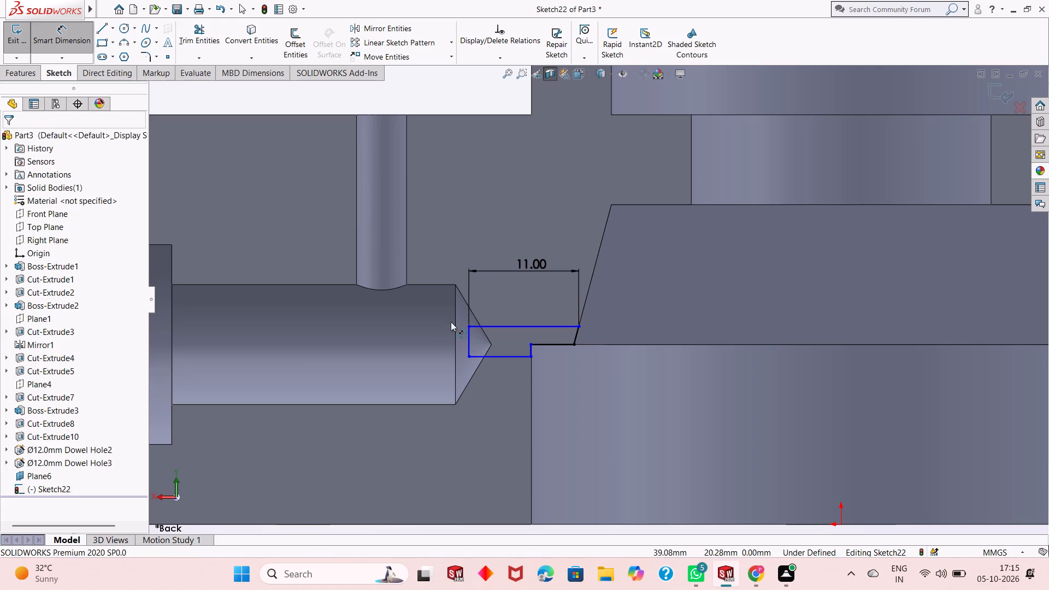
left_click(469, 336)
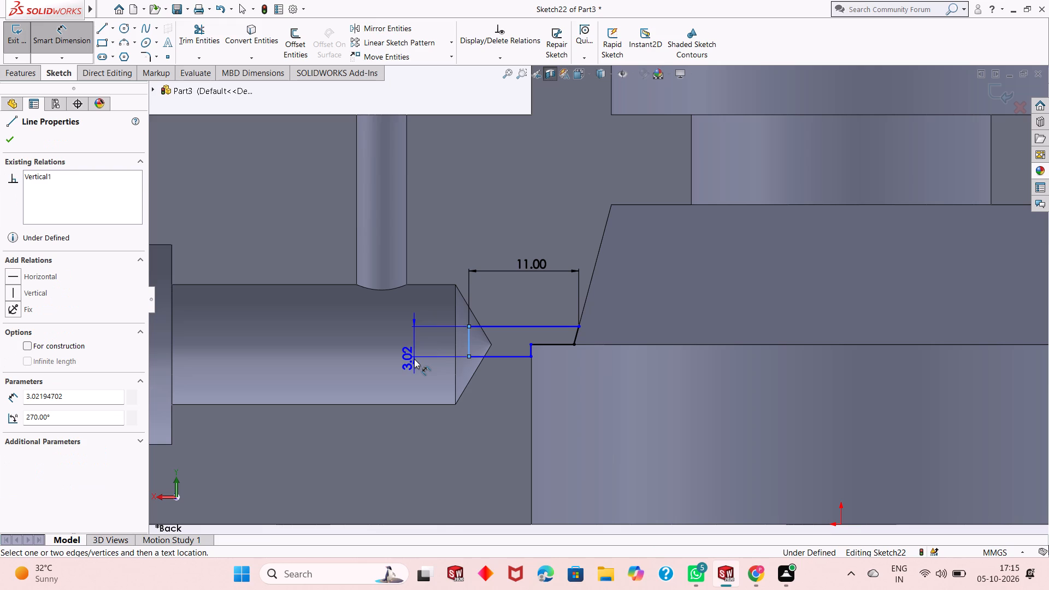
left_click(414, 359)
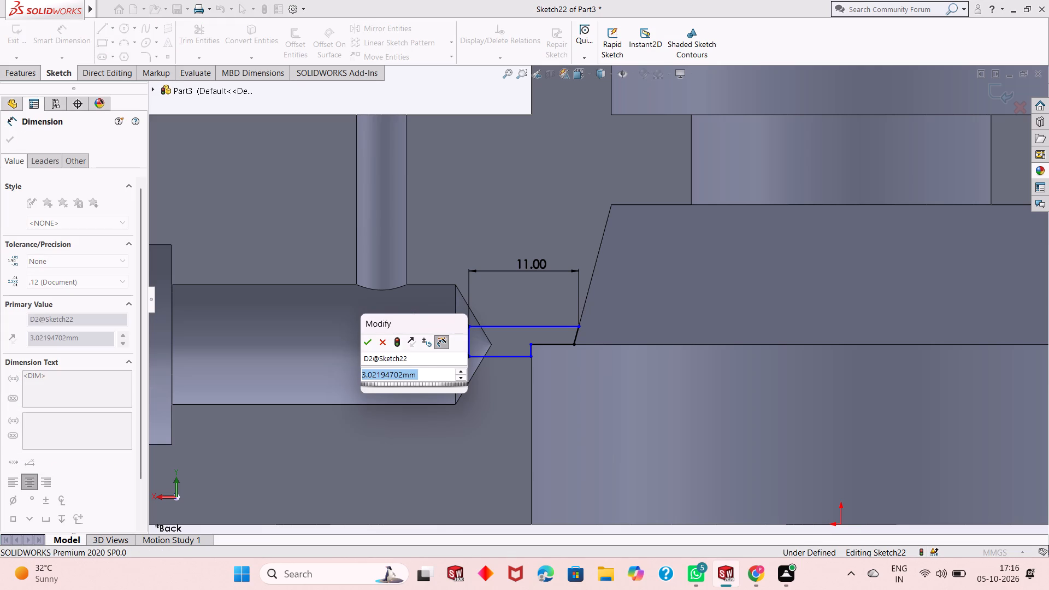
type("3.5")
key("Return")
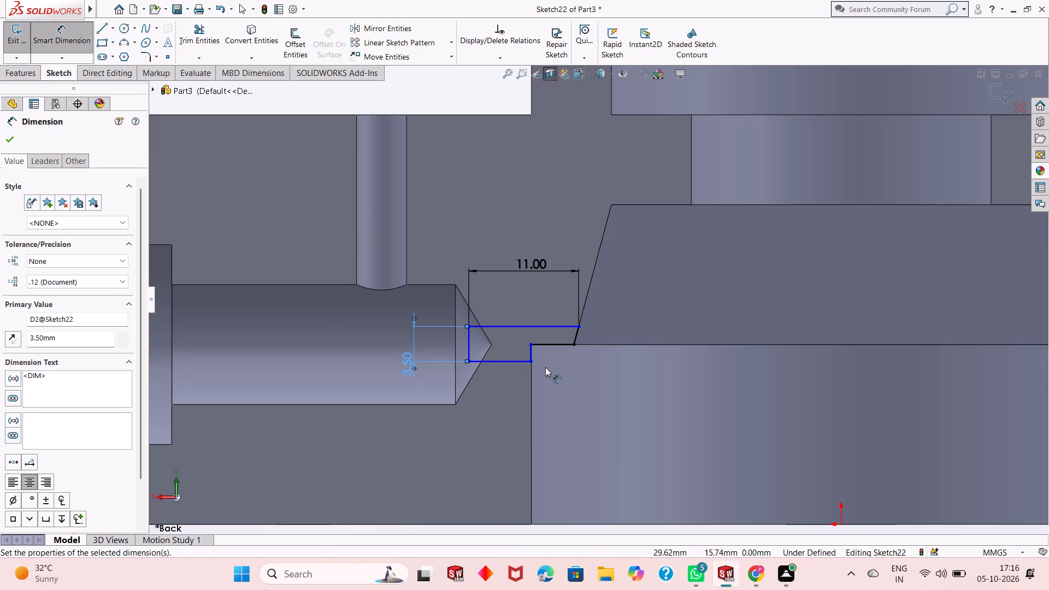
Dimension the vertical distance from the upper line's end on the taper to the counterbore step corner as 2 mm.
left_click(579, 328)
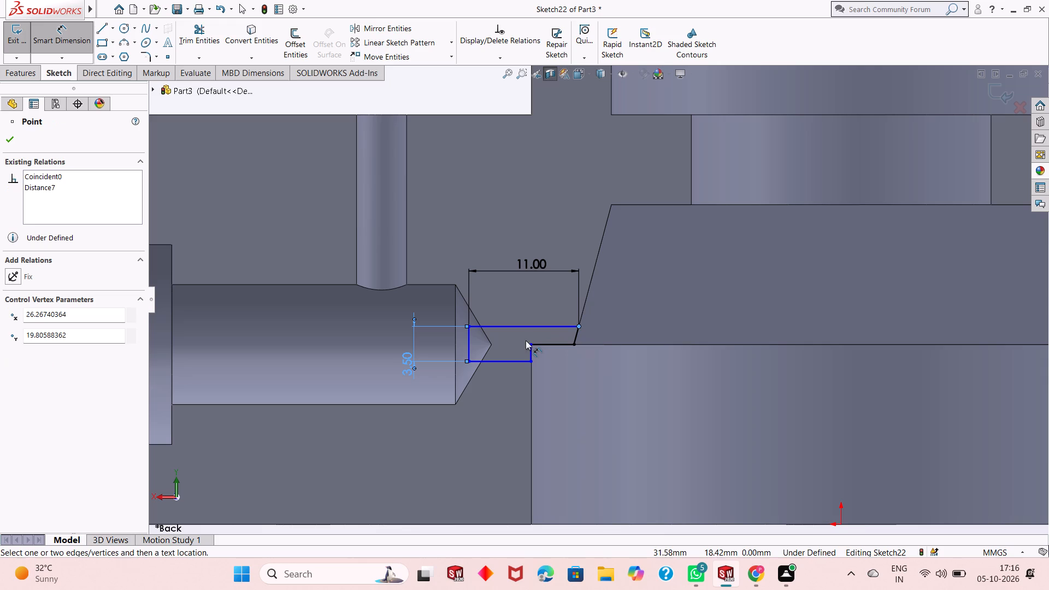
left_click(532, 345)
left_click(385, 332)
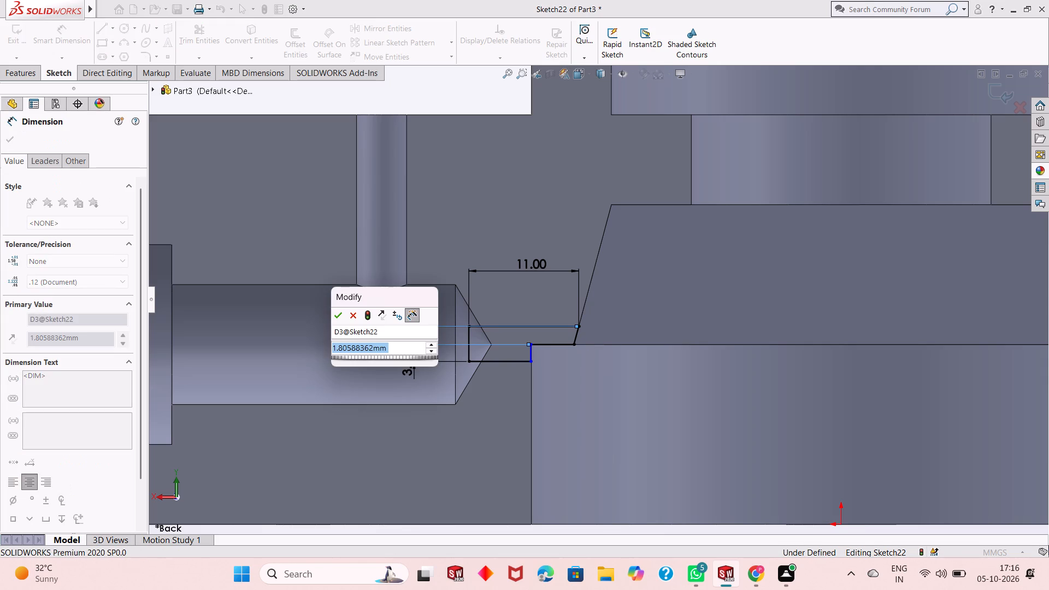
key("2")
key("Return")
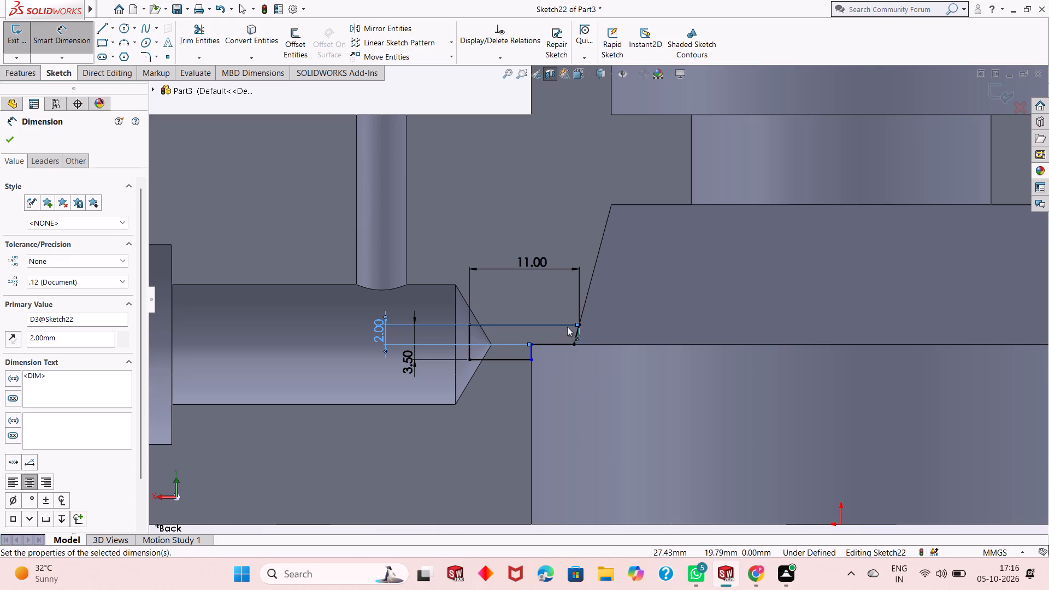
Set the vertical dimension between the upper line's end on the taper and the counterbore step corner to 3.5/2 mm.
double_click(380, 323)
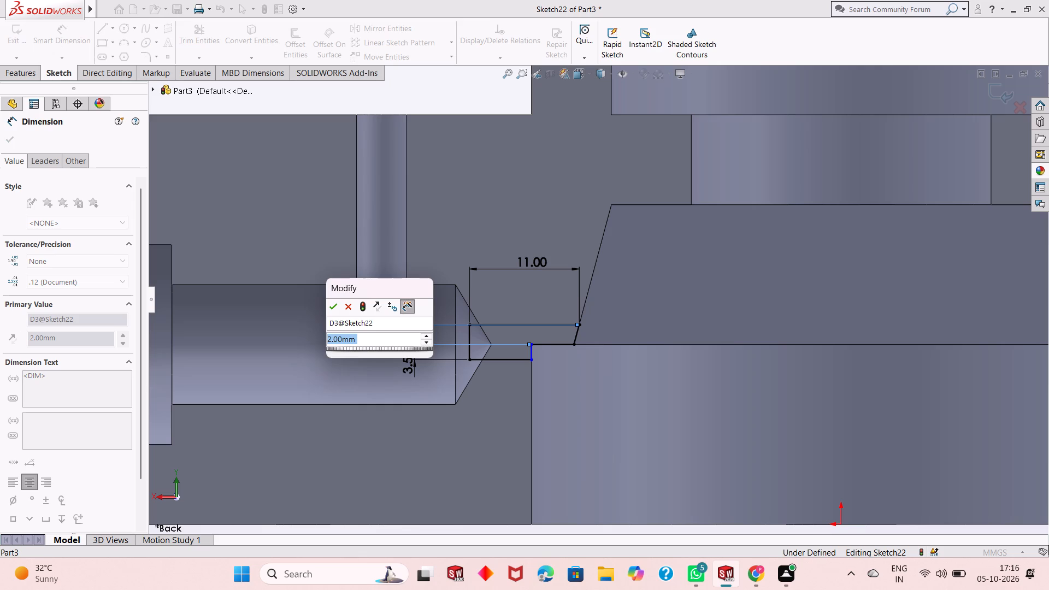
type("3.5/2")
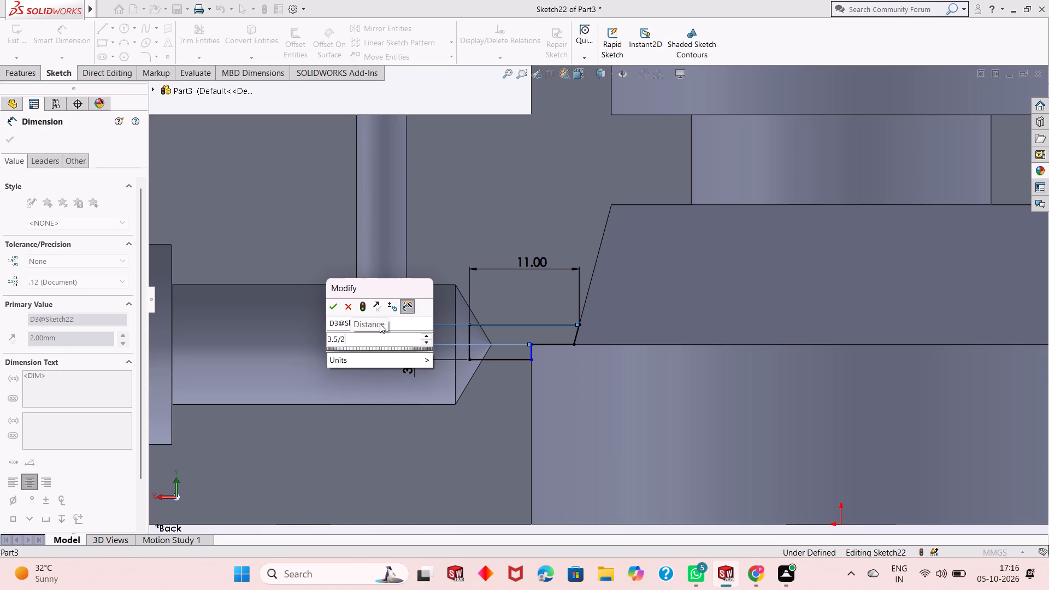
key("Return")
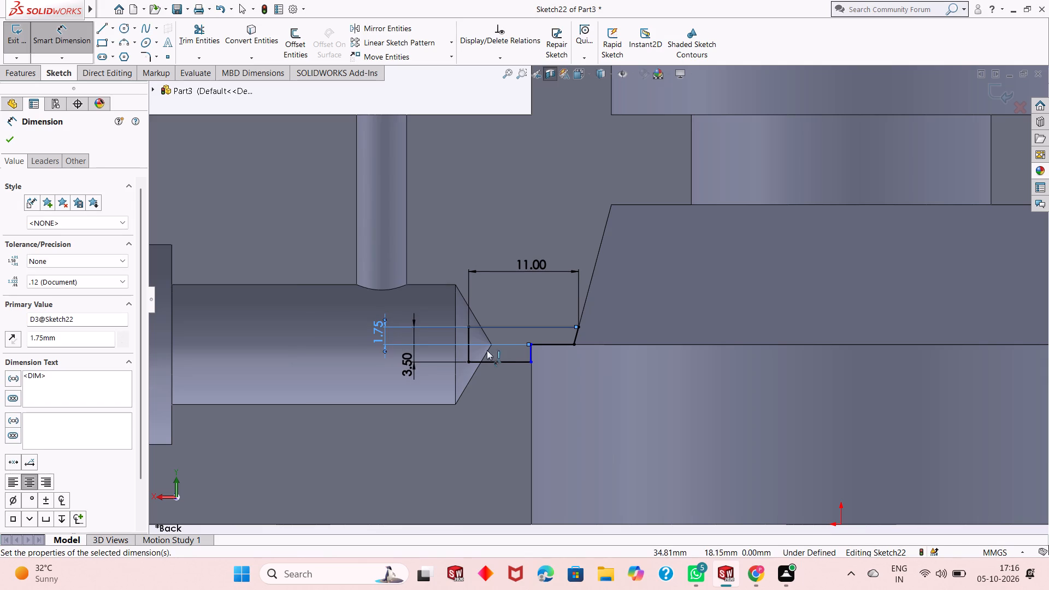
Delete the profile's short vertical line beside the counterbore wall.
scroll(523, 353, "down", 4)
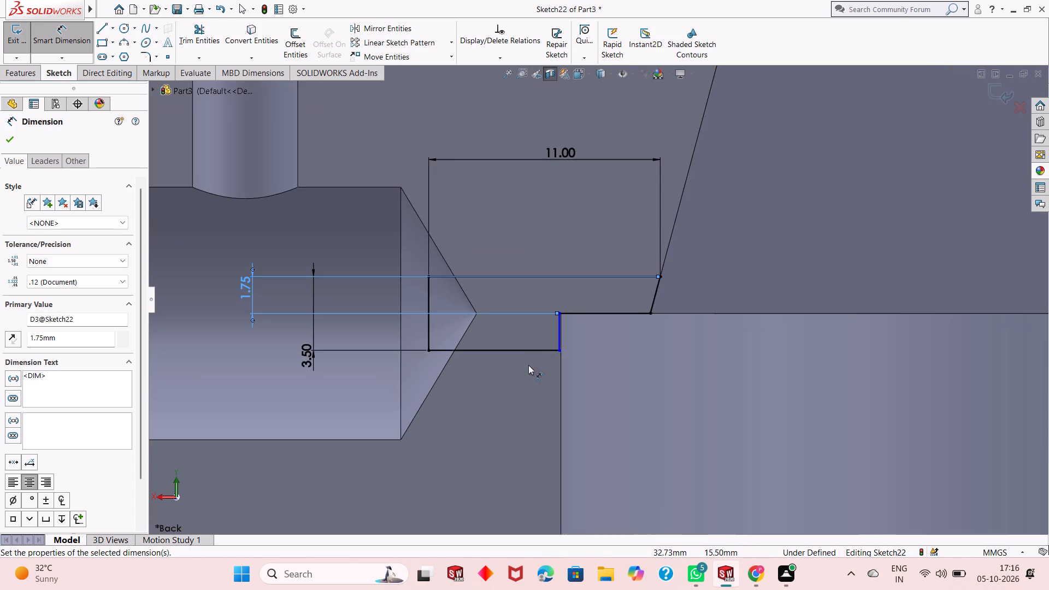
scroll(537, 356, "down", 2)
scroll(580, 311, "down", 1)
key("Escape")
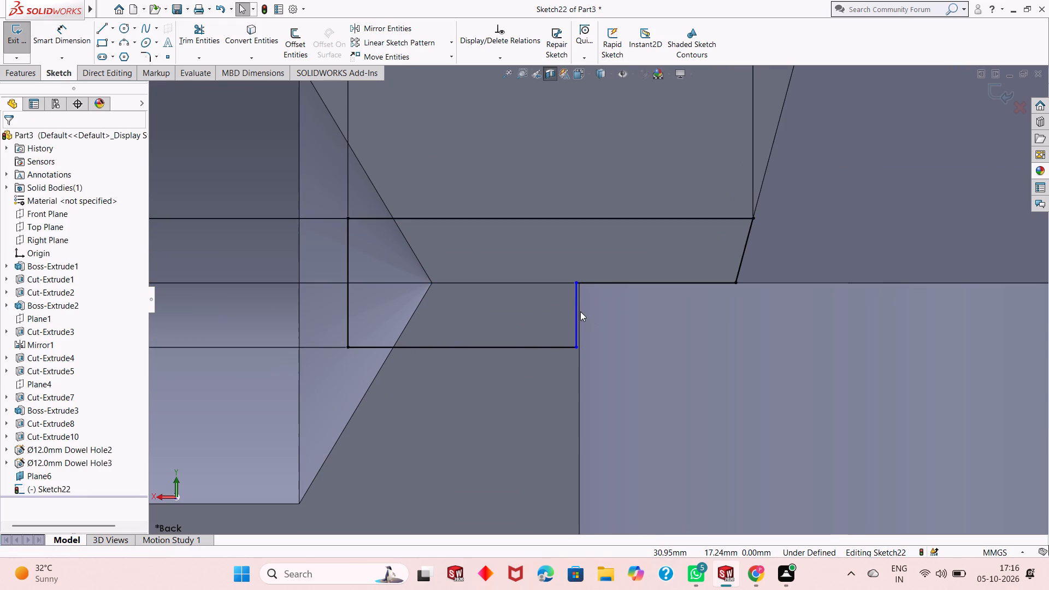
left_click(576, 300)
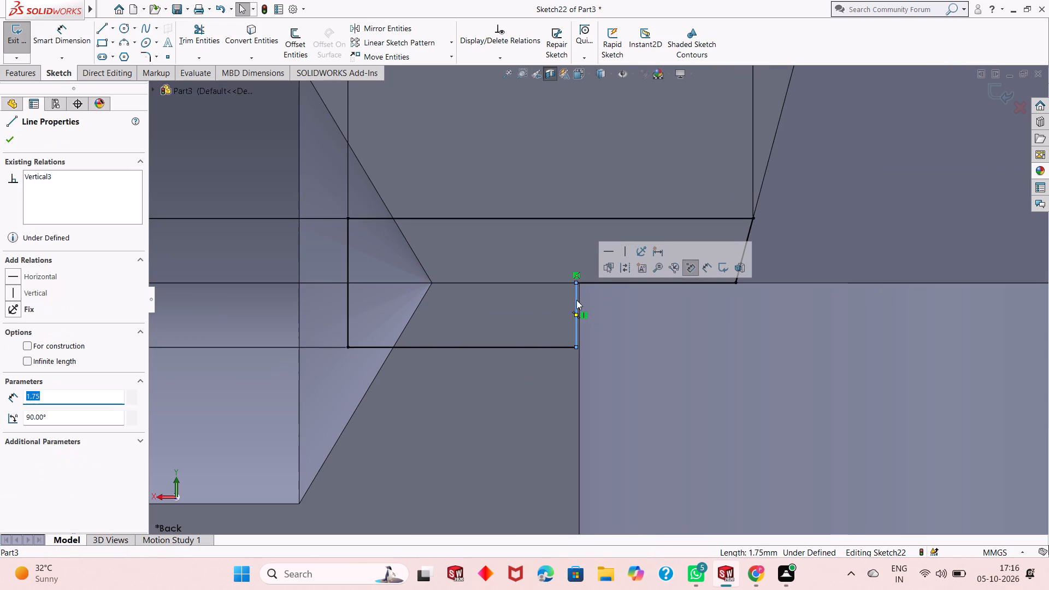
key("Delete")
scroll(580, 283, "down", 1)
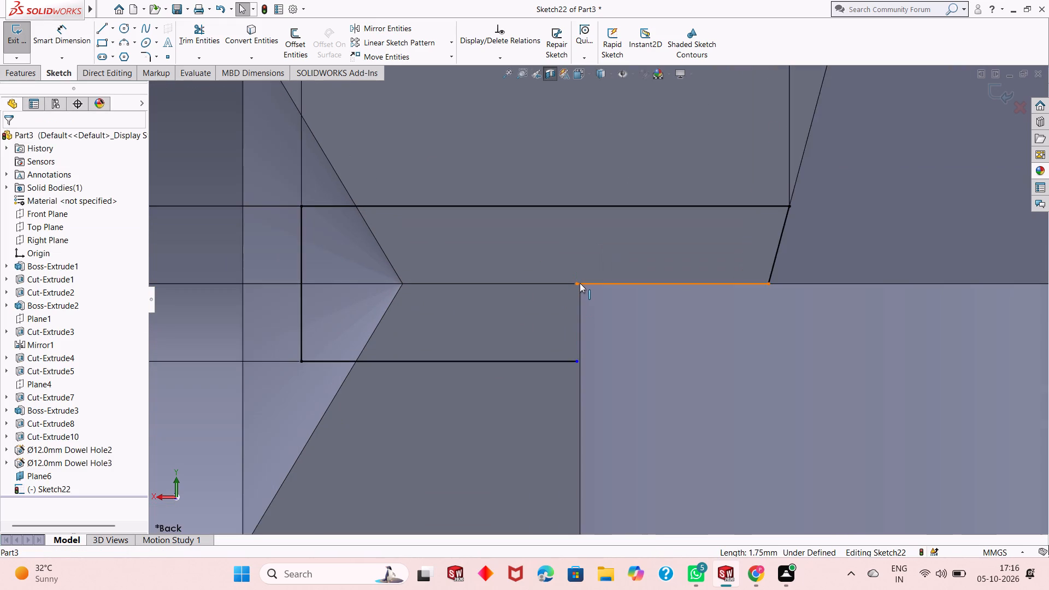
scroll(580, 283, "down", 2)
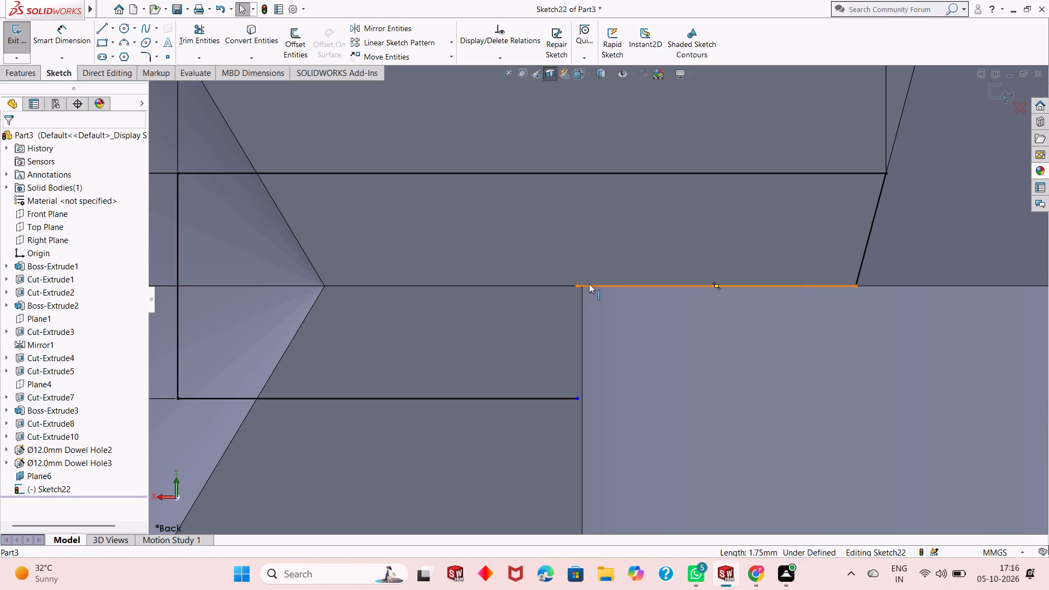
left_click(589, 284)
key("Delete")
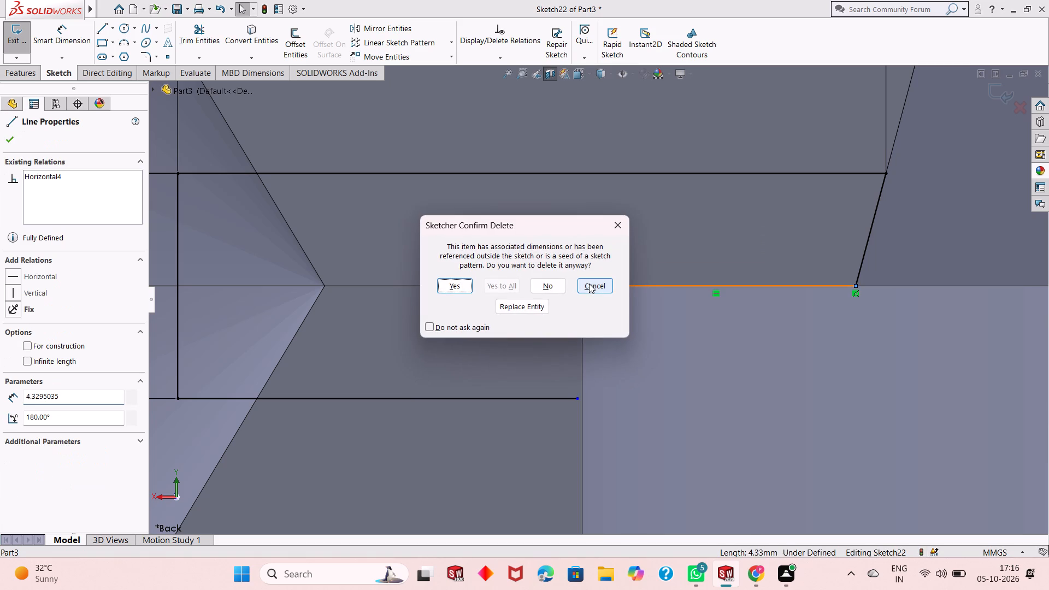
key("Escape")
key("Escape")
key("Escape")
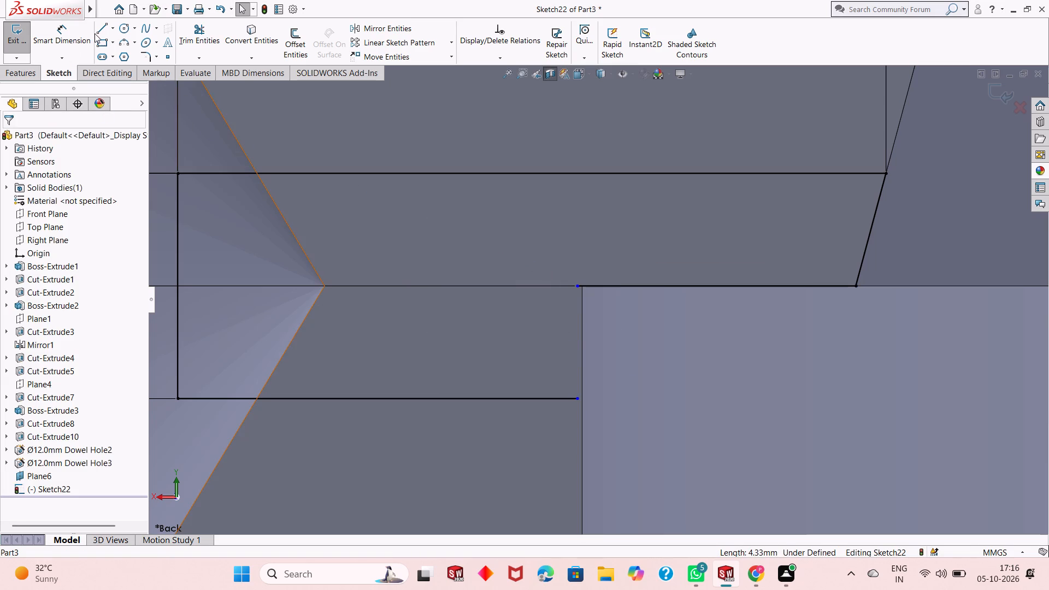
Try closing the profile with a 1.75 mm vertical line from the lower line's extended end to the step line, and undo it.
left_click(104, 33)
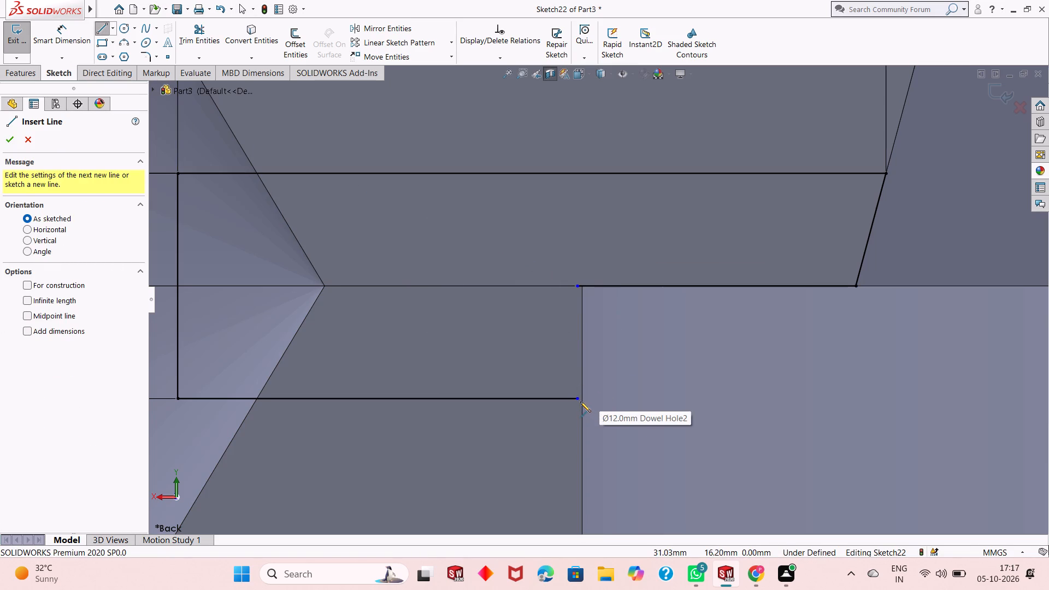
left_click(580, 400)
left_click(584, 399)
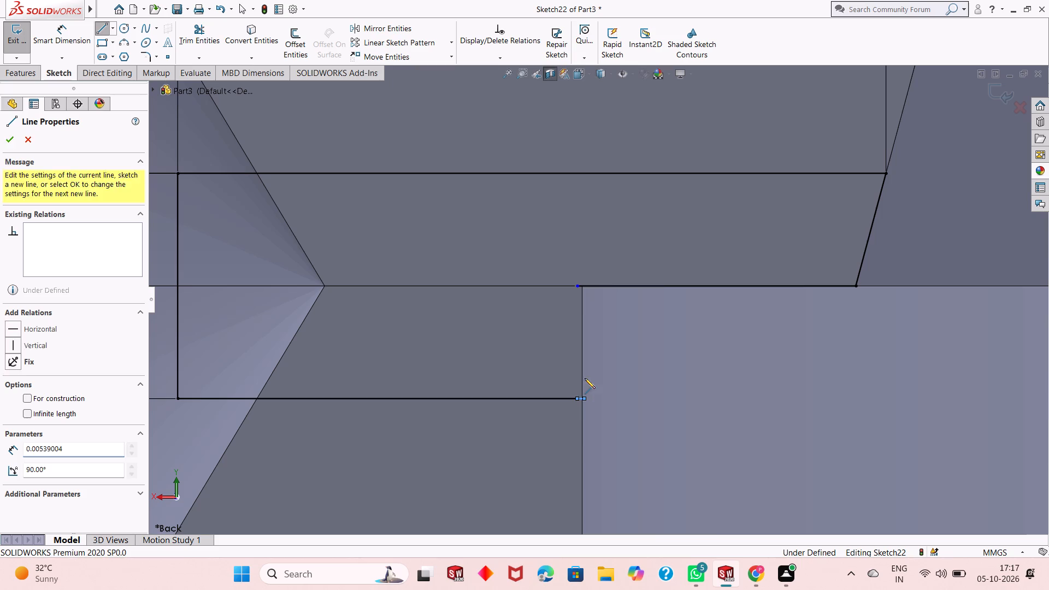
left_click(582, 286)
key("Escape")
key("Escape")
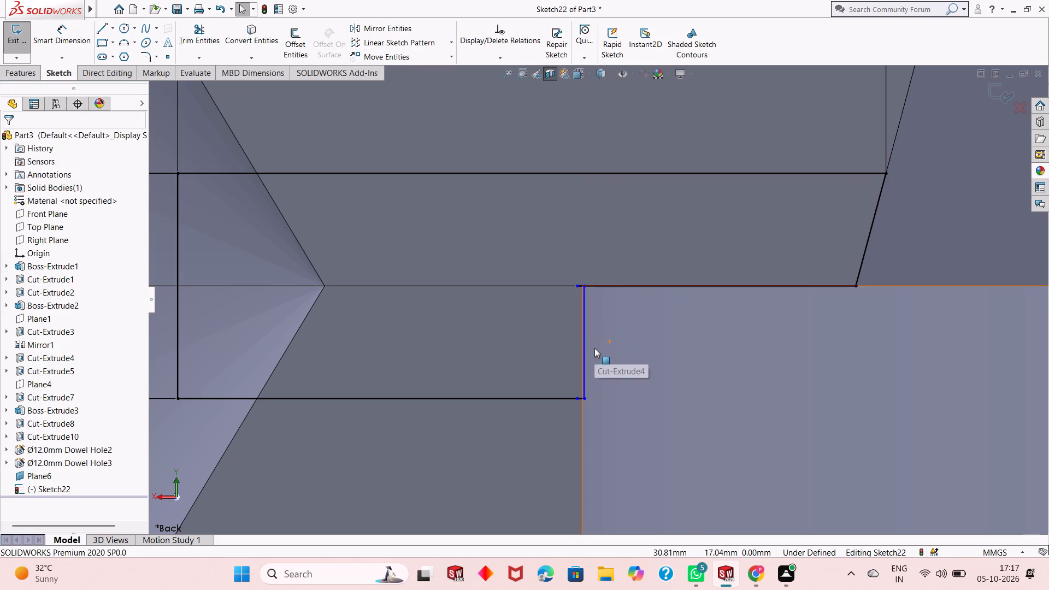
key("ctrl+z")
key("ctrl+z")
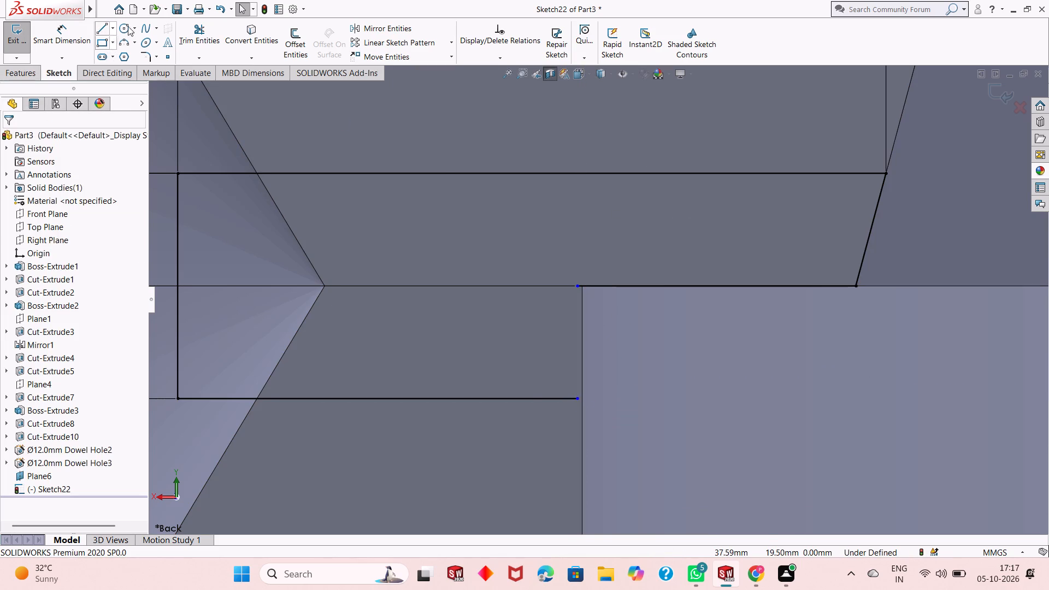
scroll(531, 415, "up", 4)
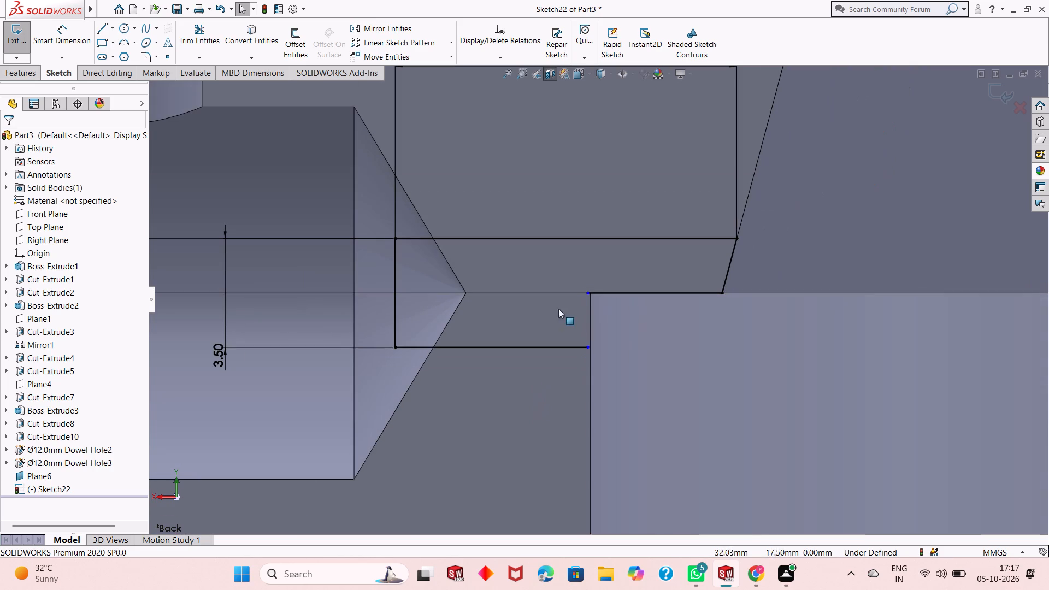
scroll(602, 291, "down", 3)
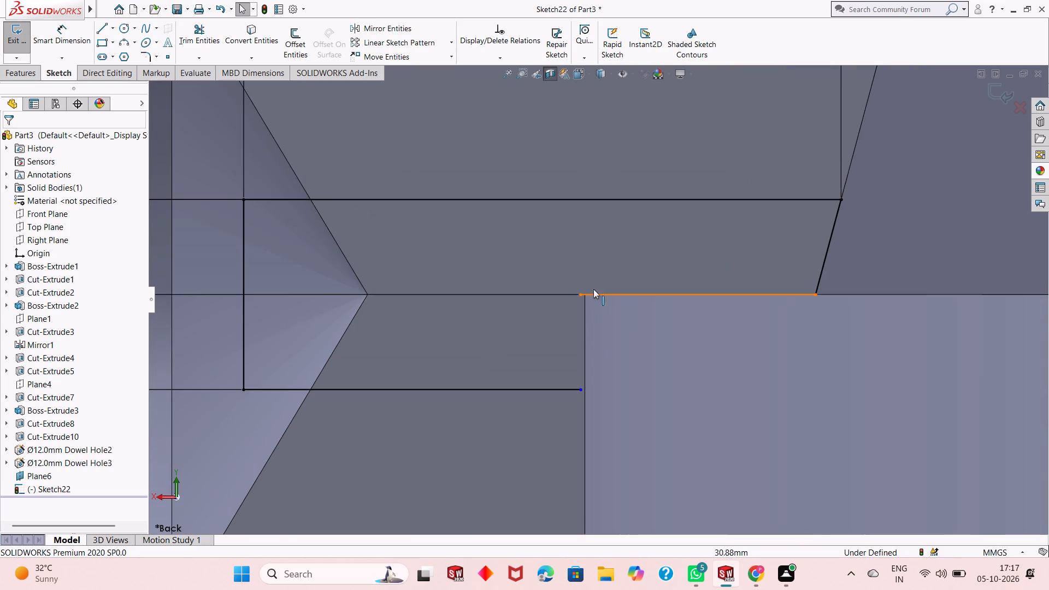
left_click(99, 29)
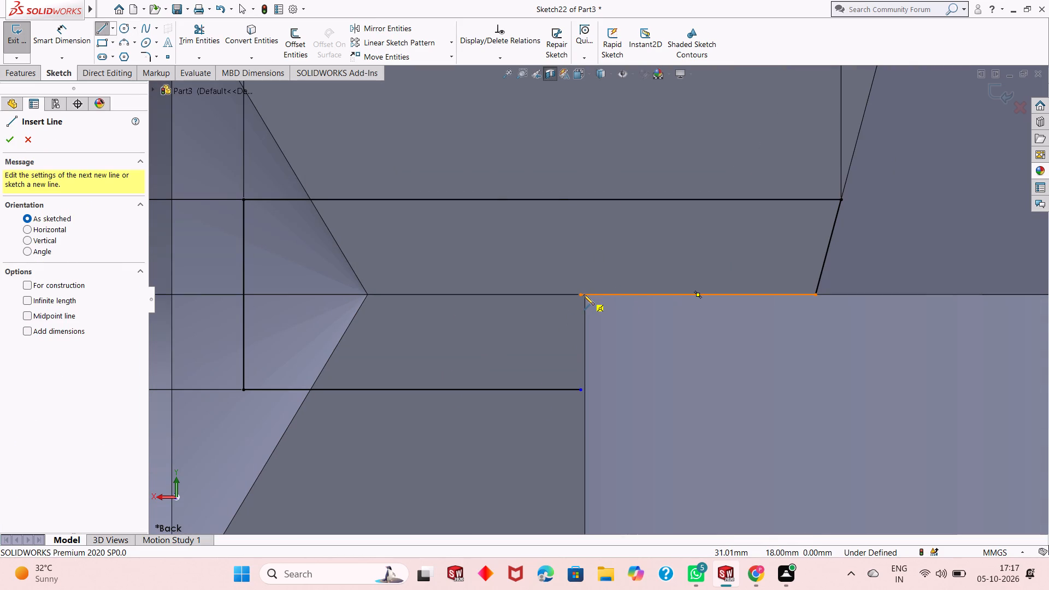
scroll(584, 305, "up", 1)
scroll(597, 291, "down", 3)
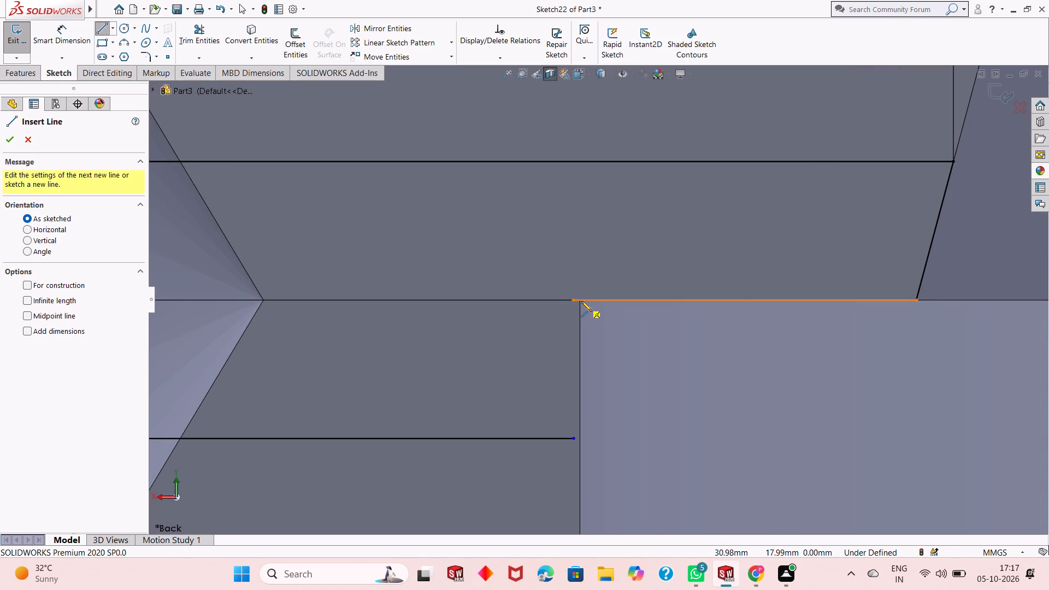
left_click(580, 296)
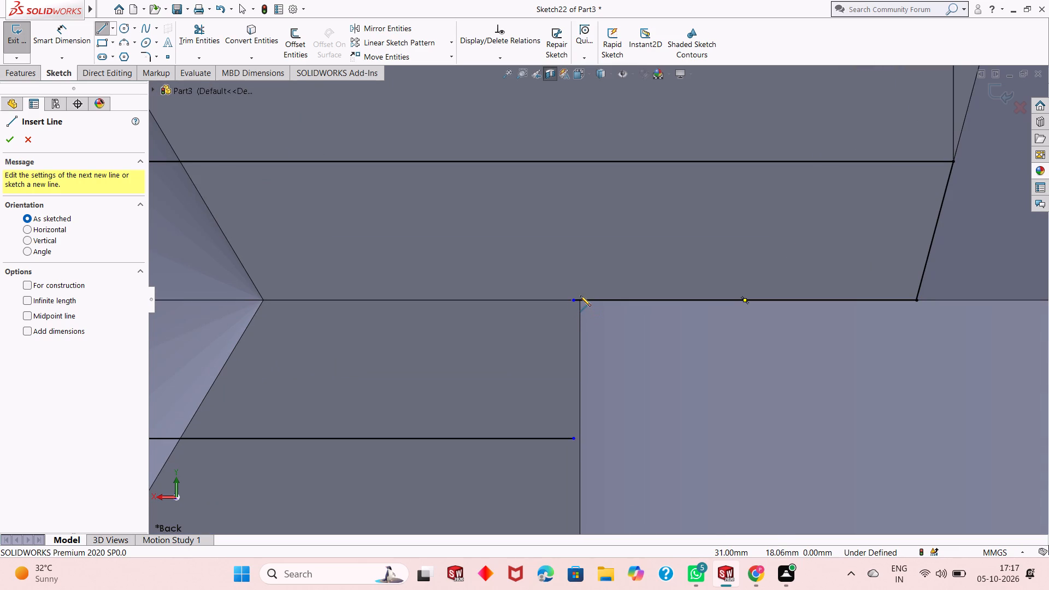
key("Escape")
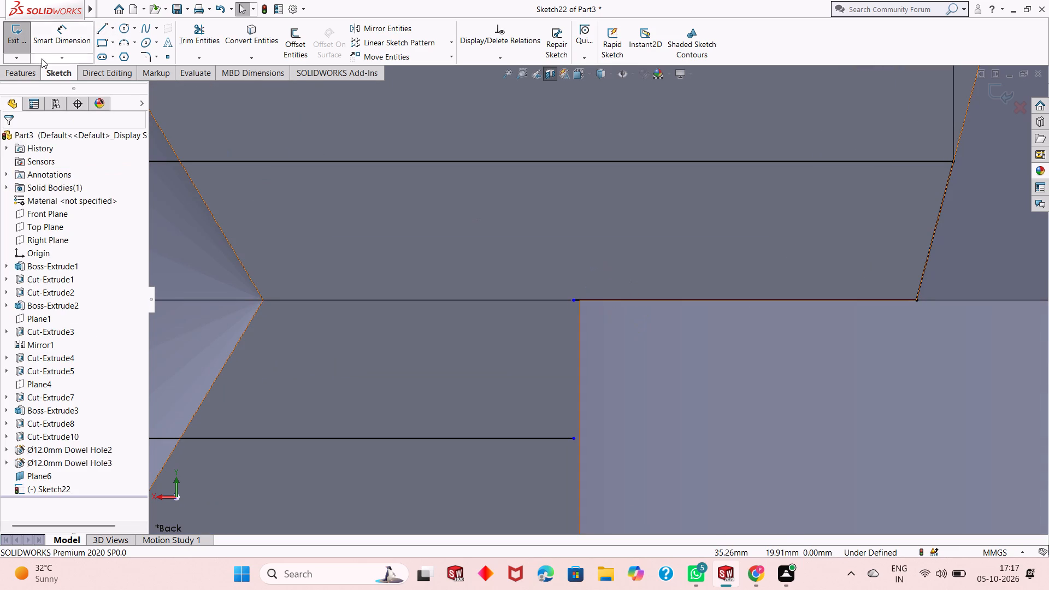
Sketch a 1.75 mm vertical line down the counterbore wall from the step corner and join it to the lower horizontal line's end.
left_click(100, 26)
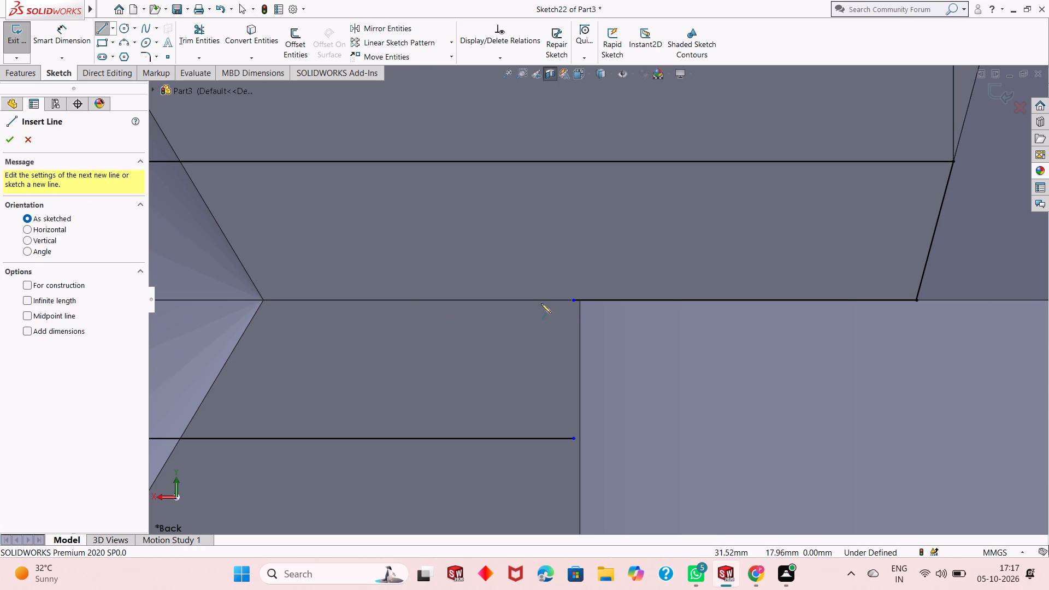
left_click(580, 299)
left_click(580, 439)
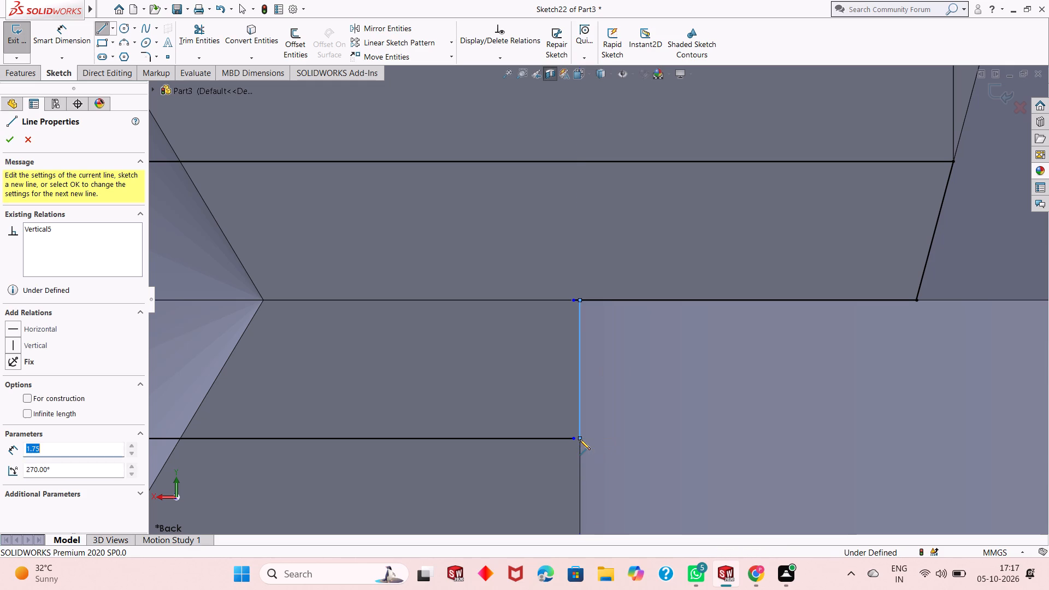
left_click(573, 439)
key("Escape")
key("Escape")
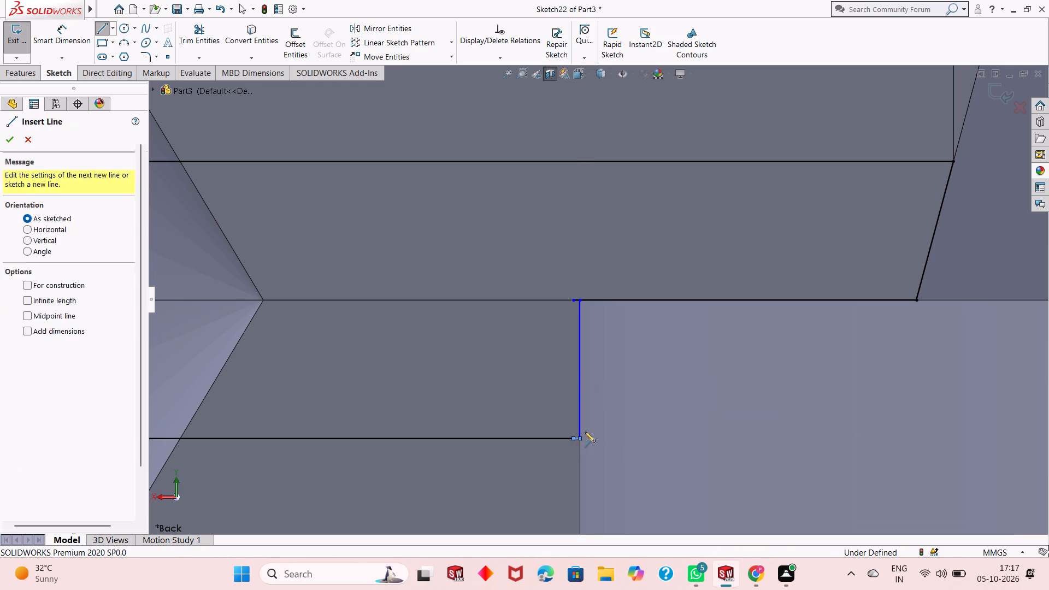
key("Escape")
key("Escape")
key("Escape")
key("Escape")
key("Escape")
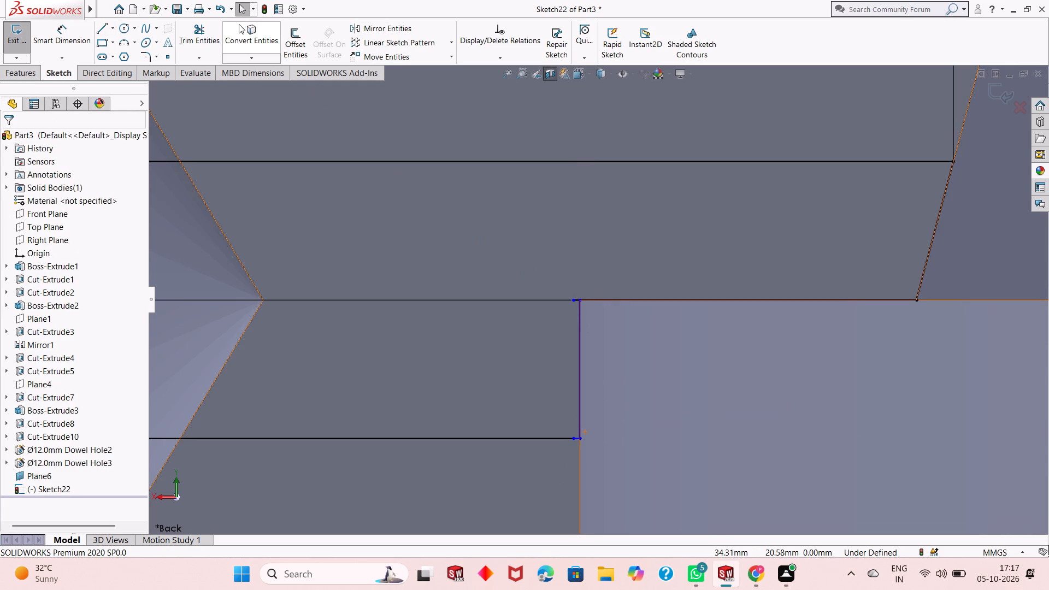
Trim the short overhang of the step line beyond the new vertical line, accepting deletion of its associated dimension.
left_click(199, 39)
scroll(584, 295, "down", 3)
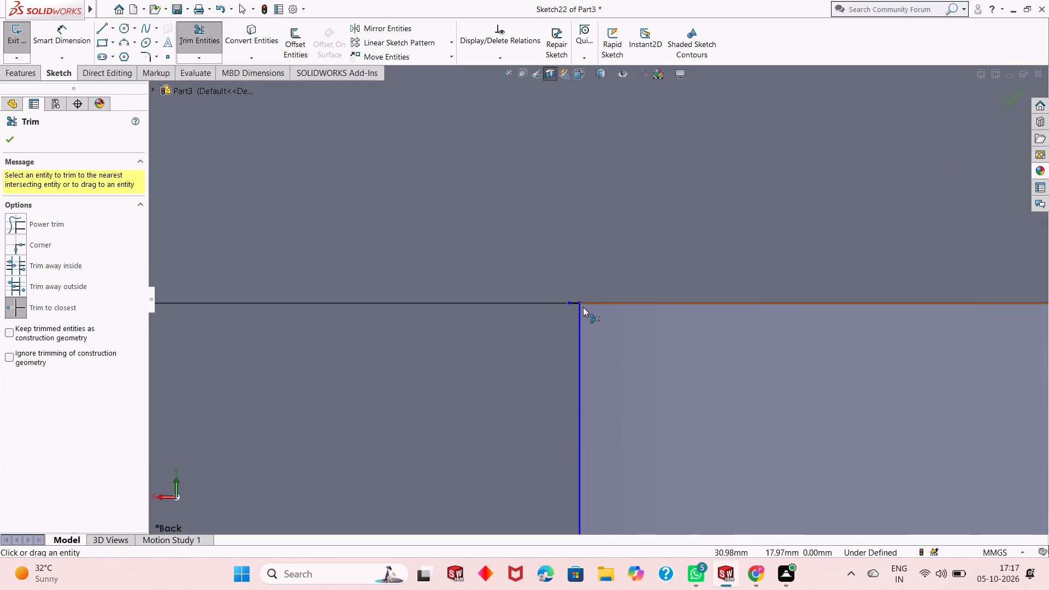
scroll(583, 307, "up", 1)
scroll(583, 307, "down", 2)
left_click(575, 300)
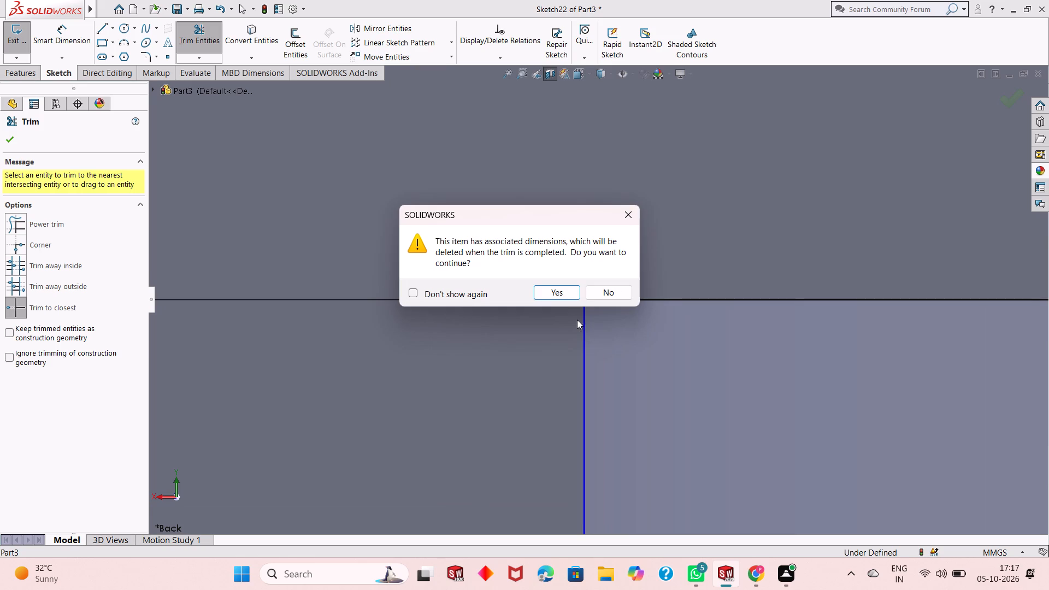
left_click(561, 292)
scroll(578, 330, "up", 6)
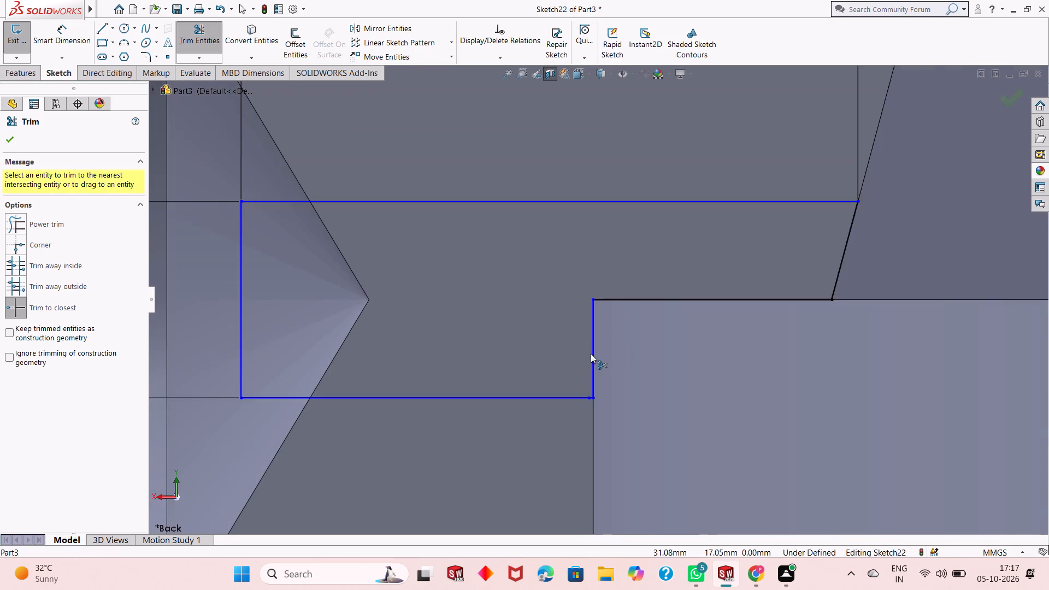
scroll(591, 353, "down", 13)
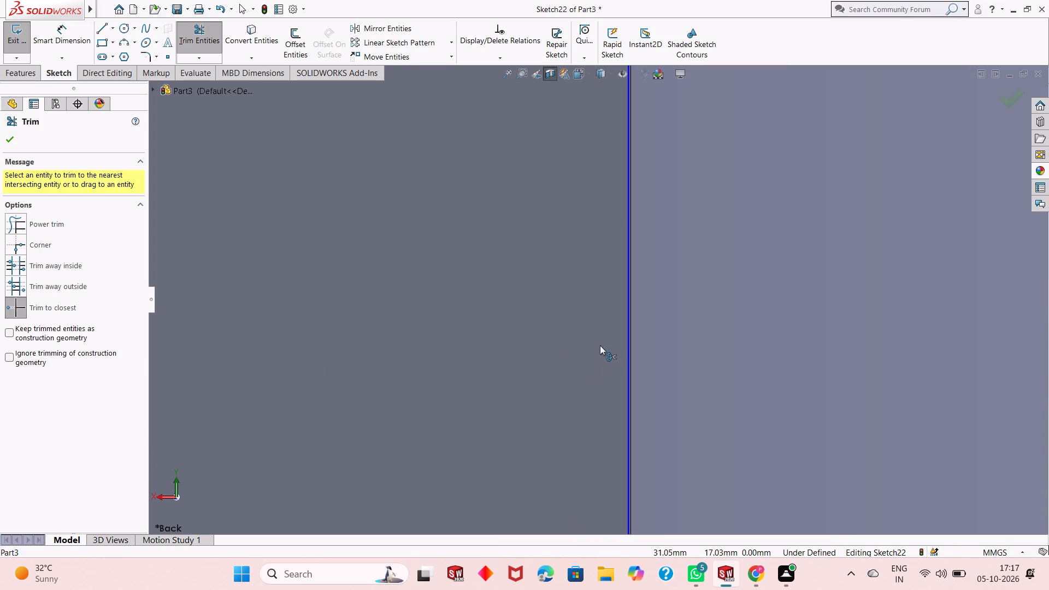
scroll(600, 345, "down", 3)
scroll(588, 365, "up", 17)
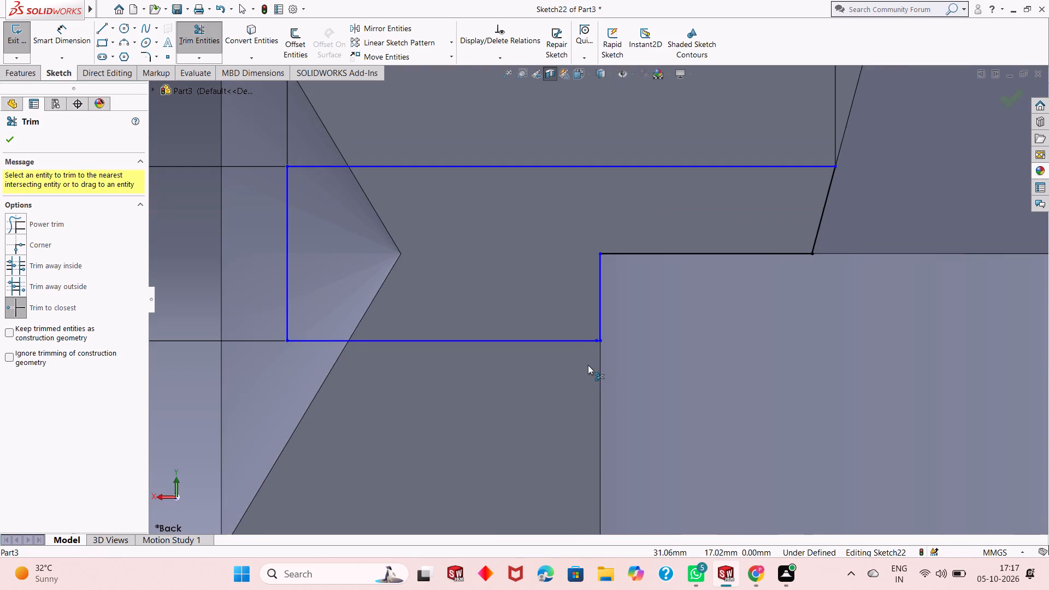
key("Escape")
key("Escape")
Dimension the vertical distance from the upper line's end on the taper to the step line as 1.75 mm.
scroll(566, 322, "up", 6)
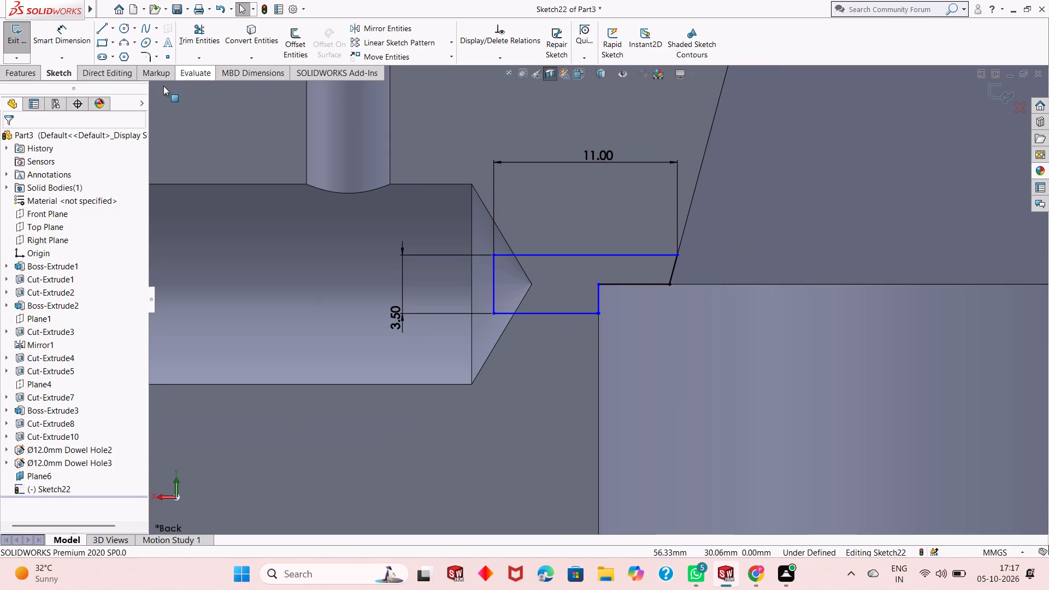
left_click(82, 47)
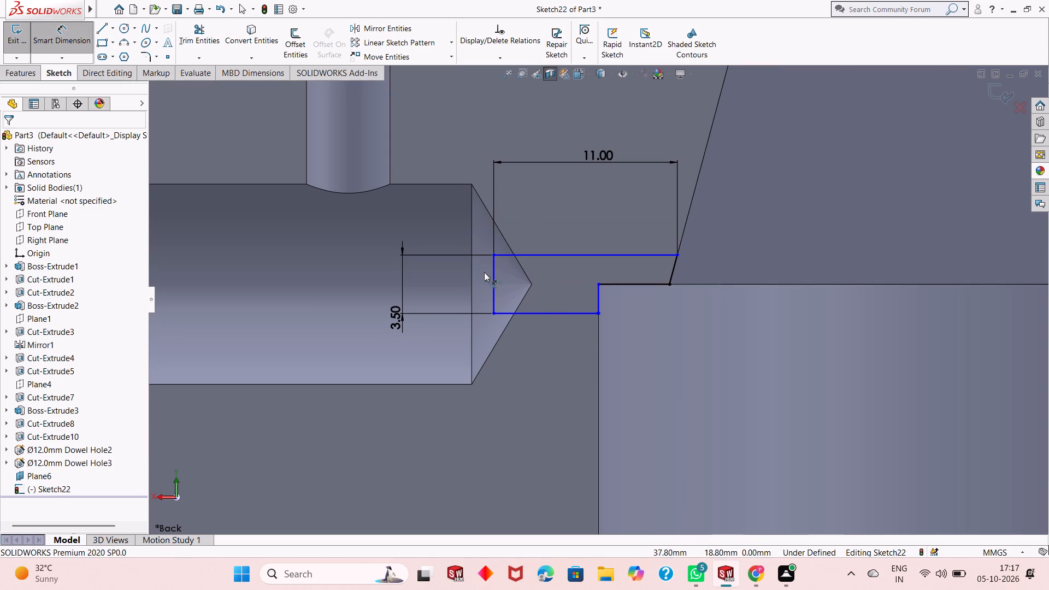
left_click(675, 256)
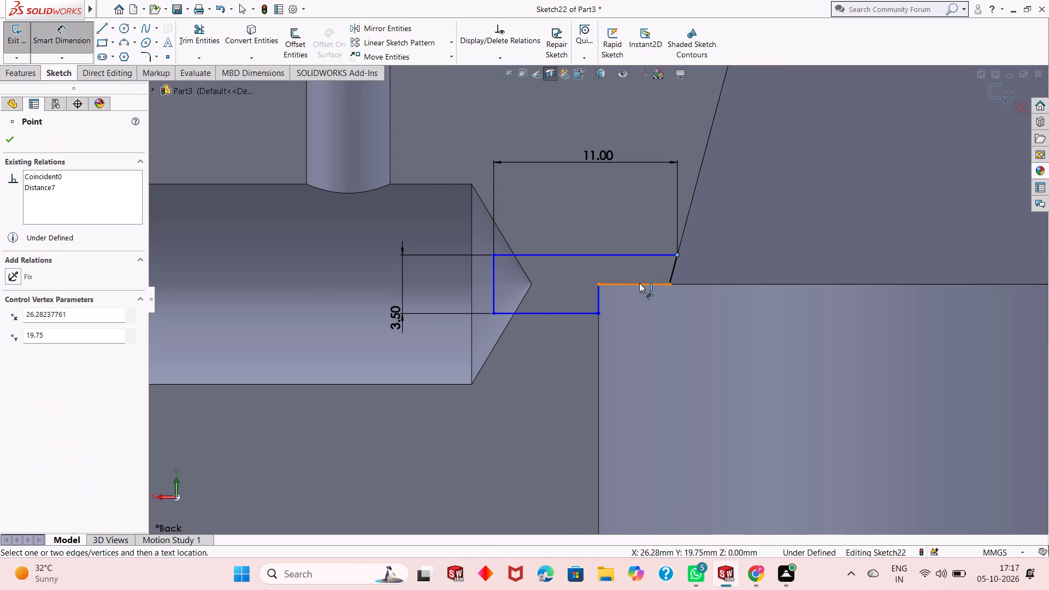
left_click(639, 283)
left_click(431, 281)
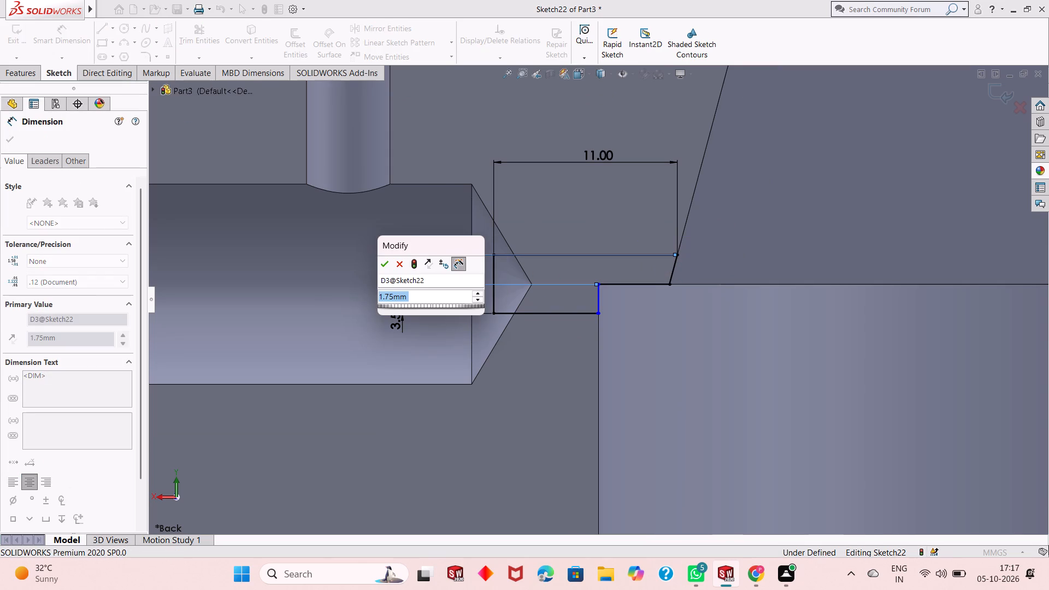
key("Return")
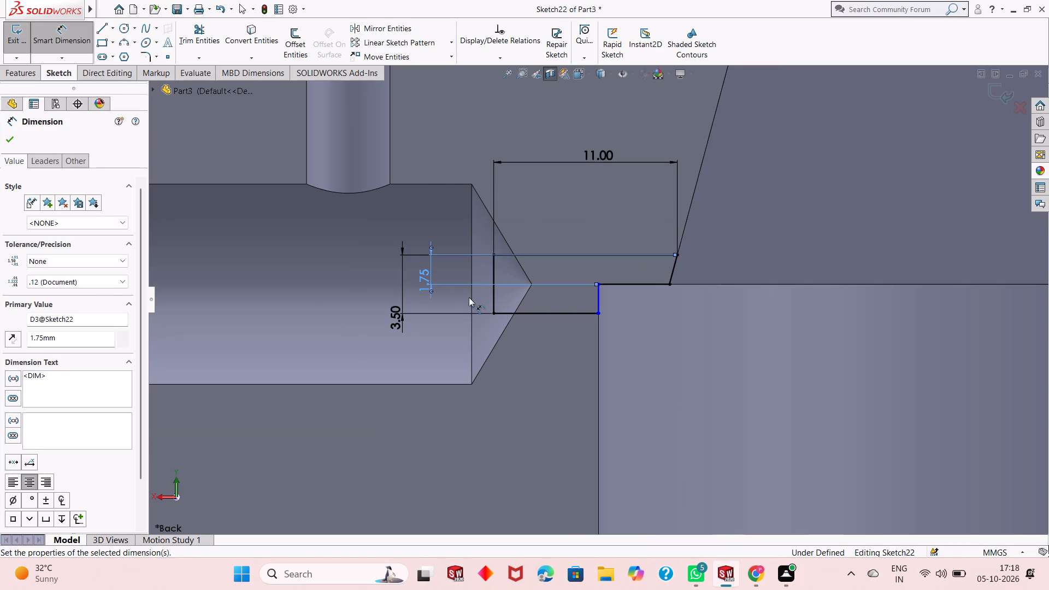
Dimension the tiny horizontal segment between the lower line's end and the vertical line at the counterbore wall as about 0.08 mm.
key("Escape")
left_click(78, 47)
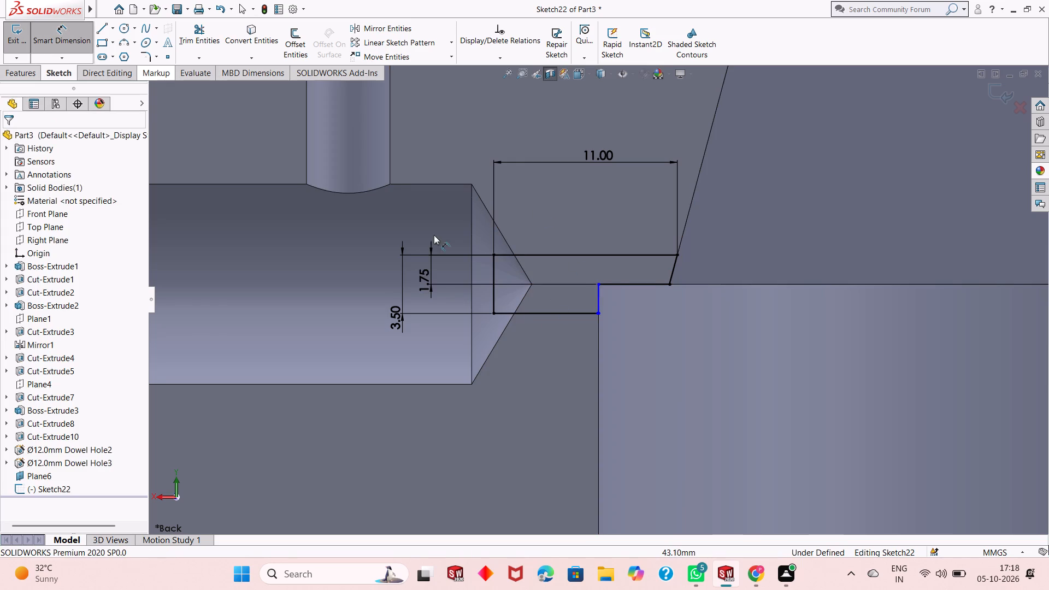
scroll(606, 297, "down", 7)
left_click(553, 361)
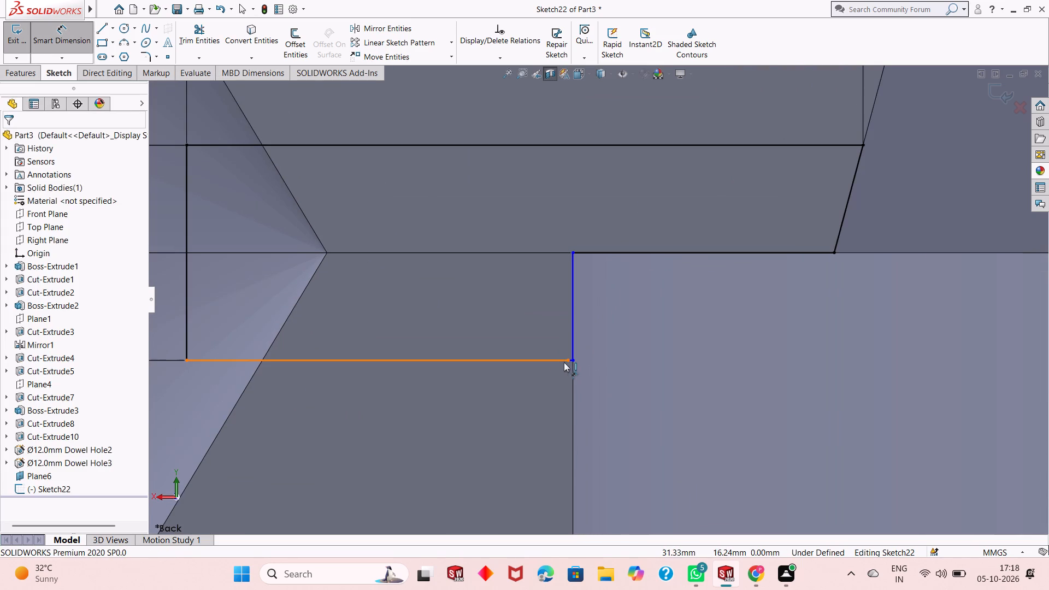
left_click(574, 361)
key("Escape")
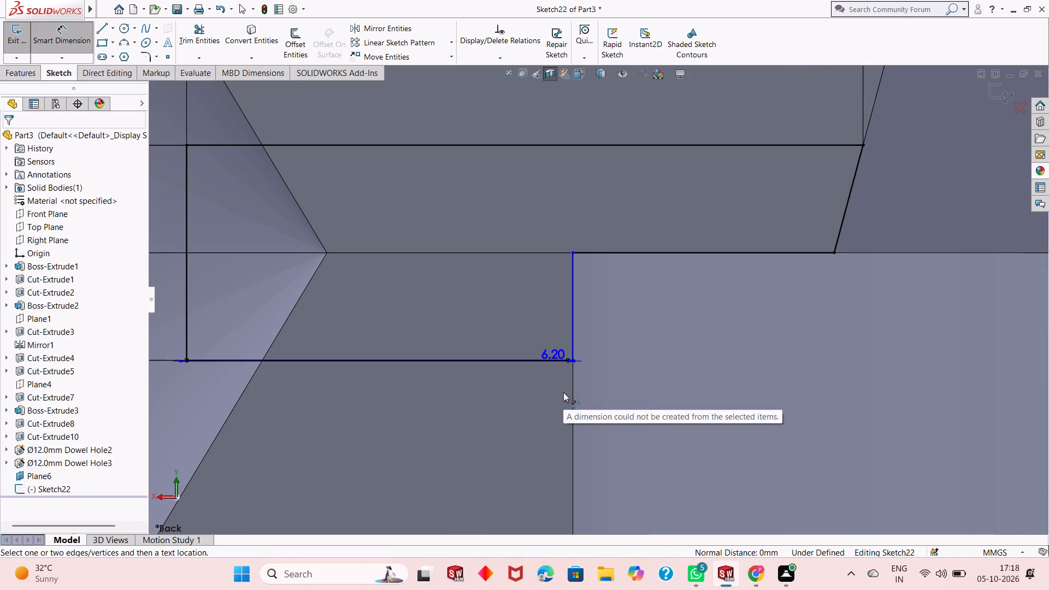
scroll(572, 362, "down", 10)
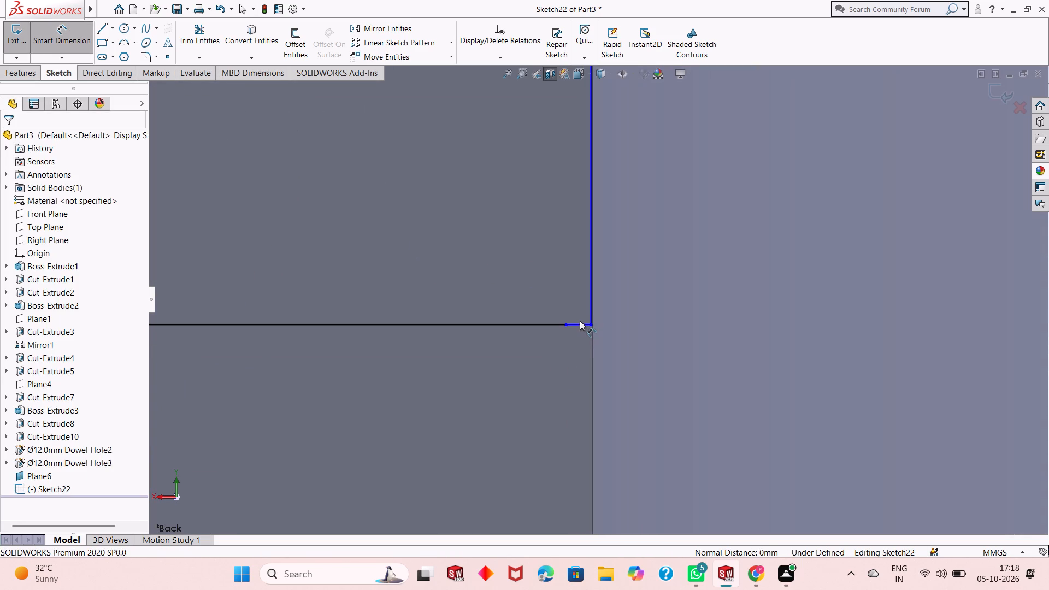
left_click(579, 324)
left_click(575, 346)
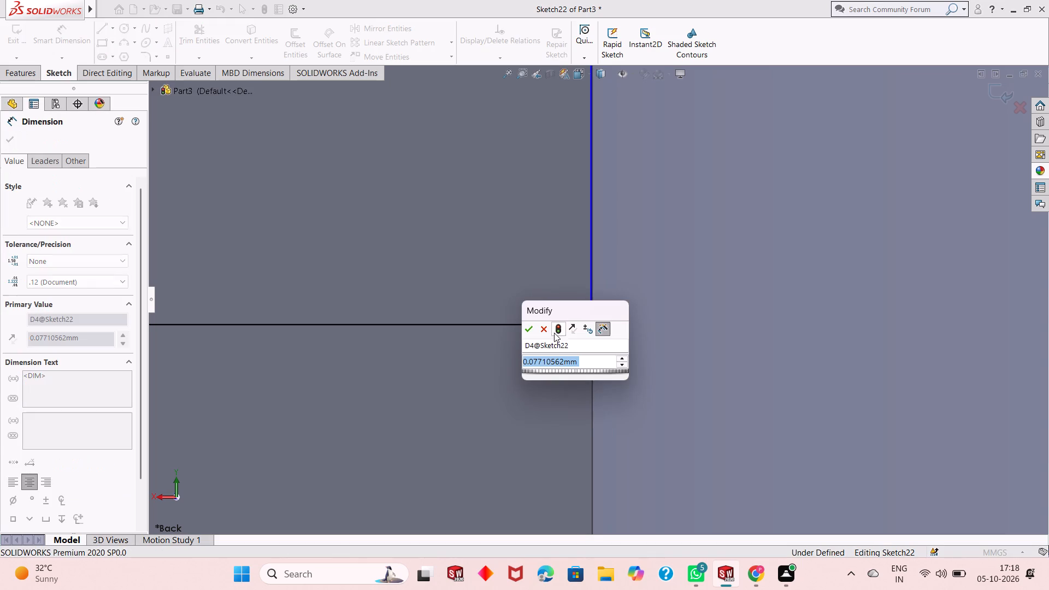
left_click(531, 328)
Dimension the length of the vertical line down the counterbore wall as 1.75 mm.
left_click(590, 297)
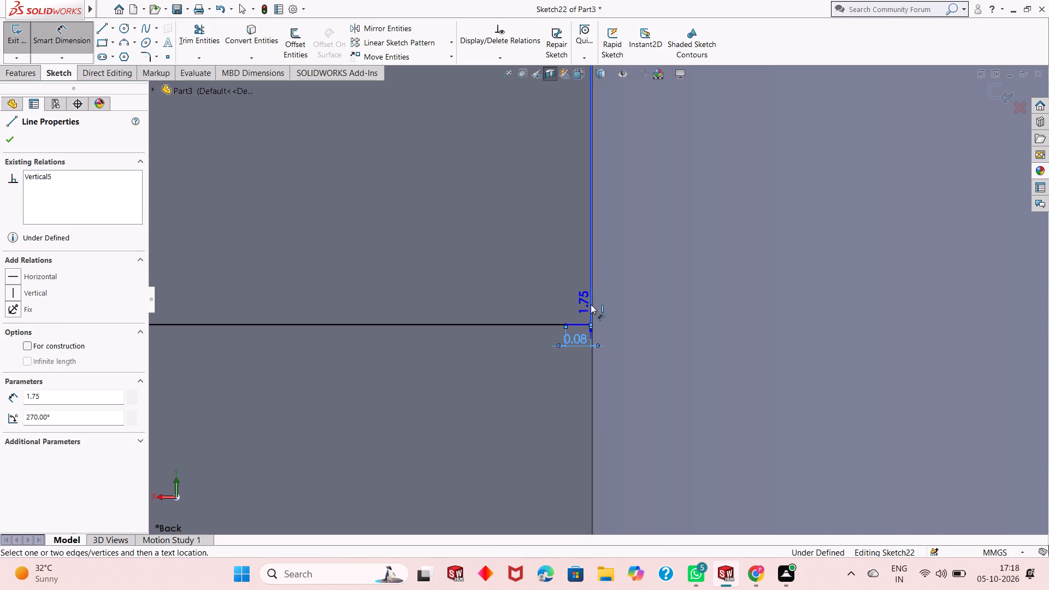
scroll(594, 313, "up", 9)
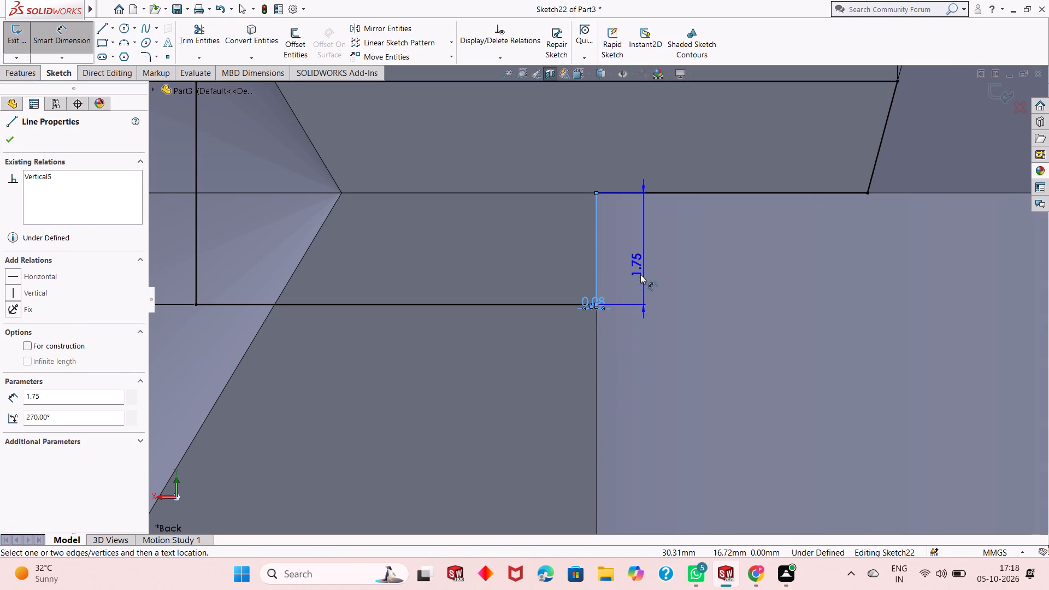
left_click(640, 274)
left_click(595, 255)
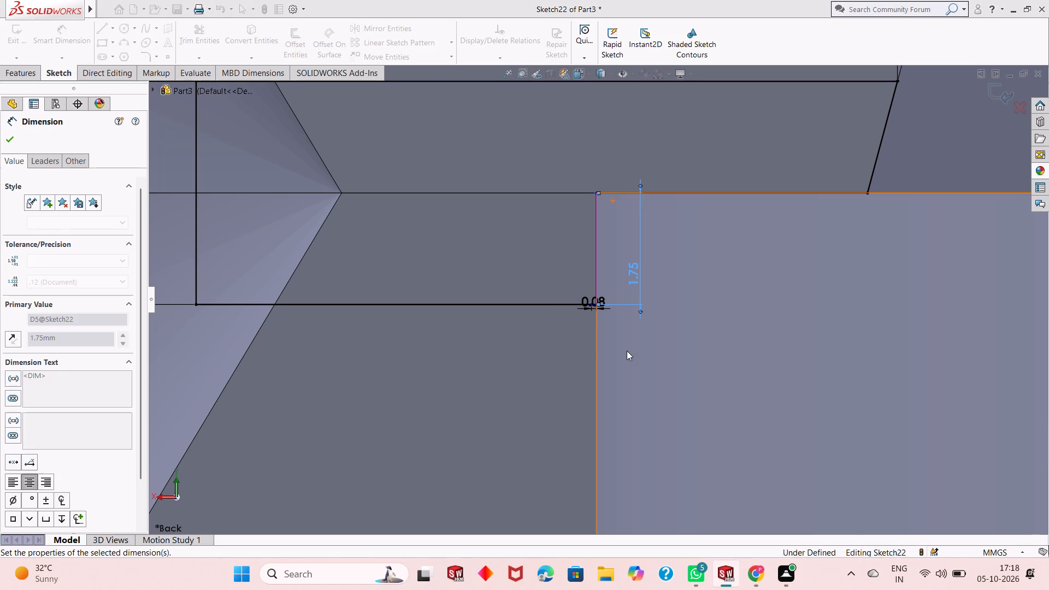
key("Escape")
key("Escape")
Dimension the length of the long lower horizontal line of the profile as about 6.20 mm.
scroll(616, 371, "up", 4)
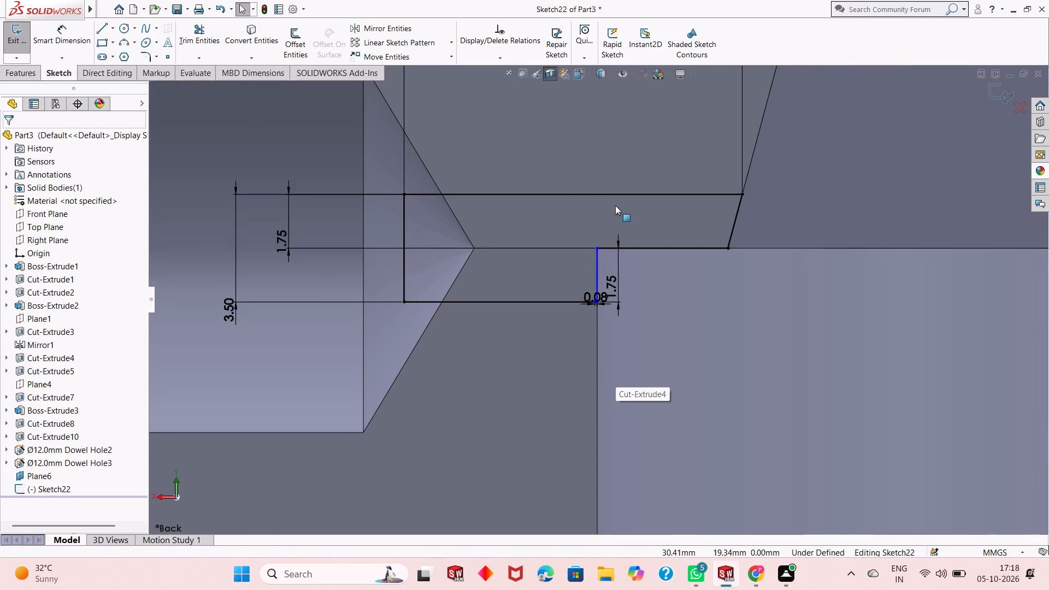
scroll(615, 205, "down", 2)
scroll(577, 285, "down", 2)
scroll(604, 379, "down", 7)
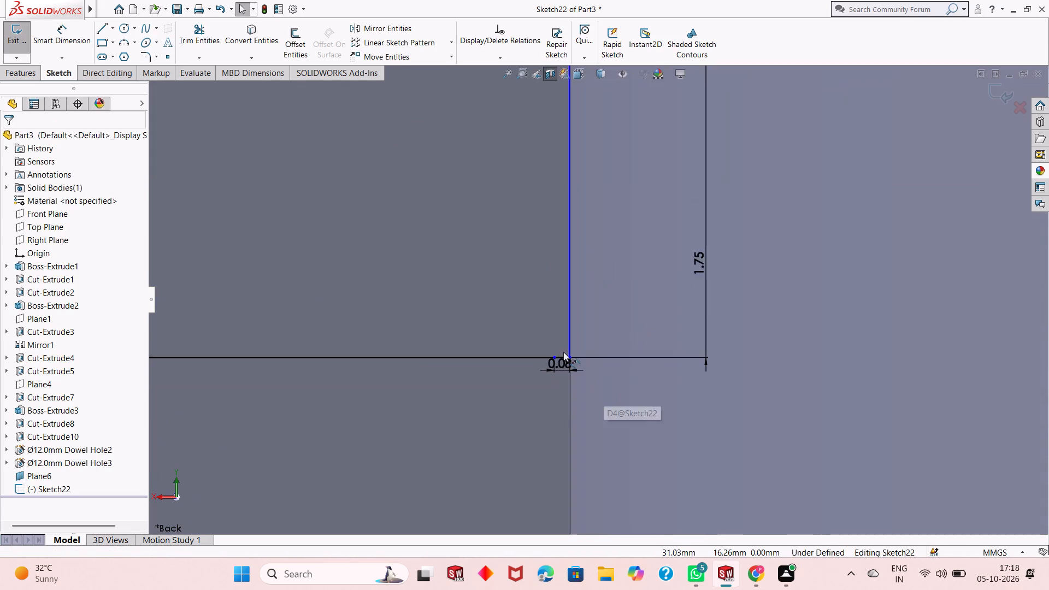
scroll(563, 352, "down", 9)
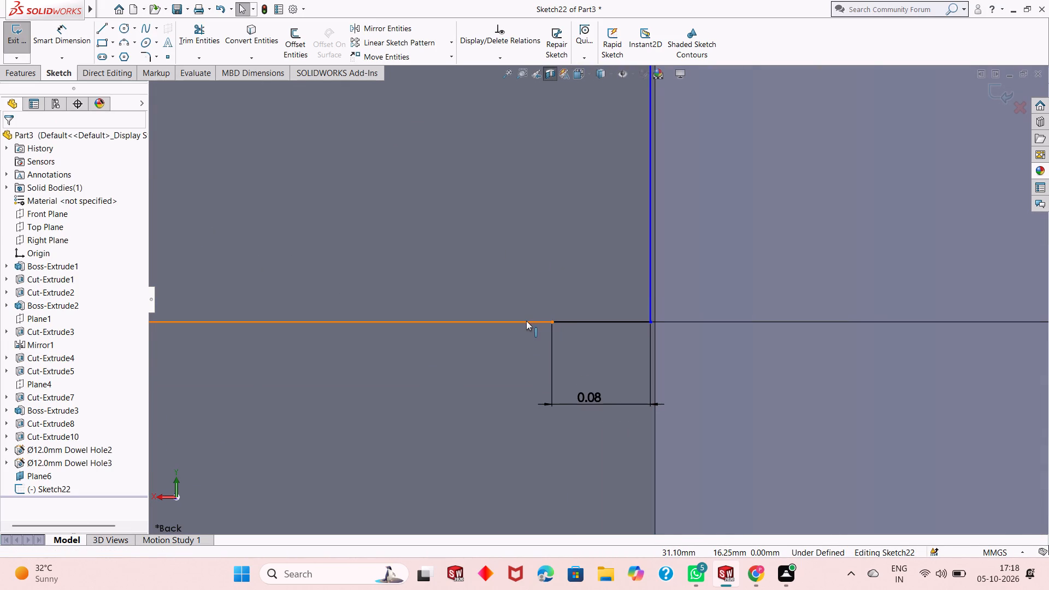
left_click(526, 321)
left_click(526, 359)
key("Escape")
key("Escape")
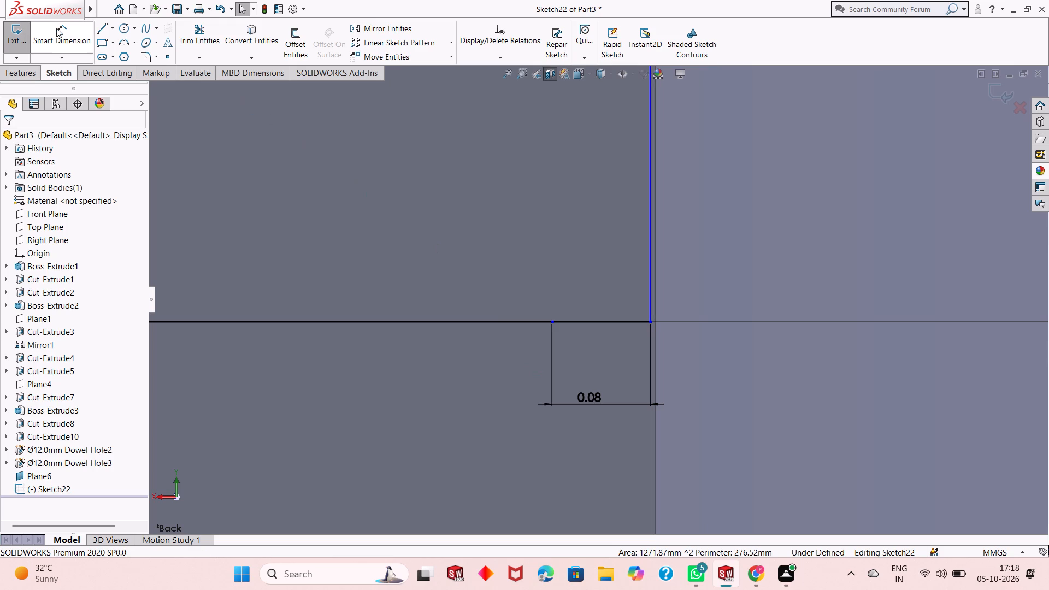
left_click(56, 28)
left_click(447, 327)
left_click(464, 324)
left_click(465, 364)
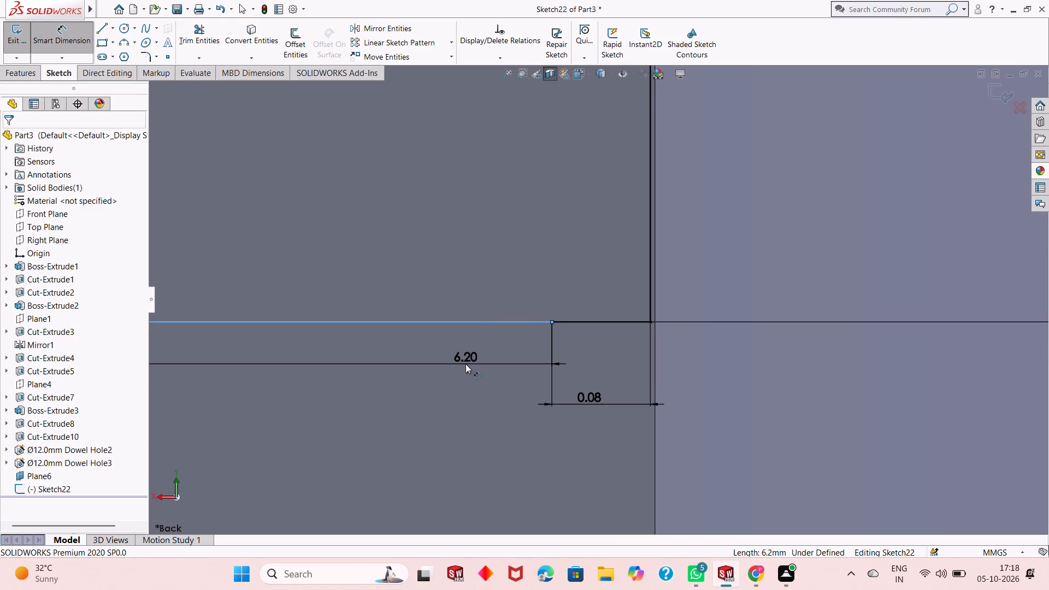
left_click(415, 349)
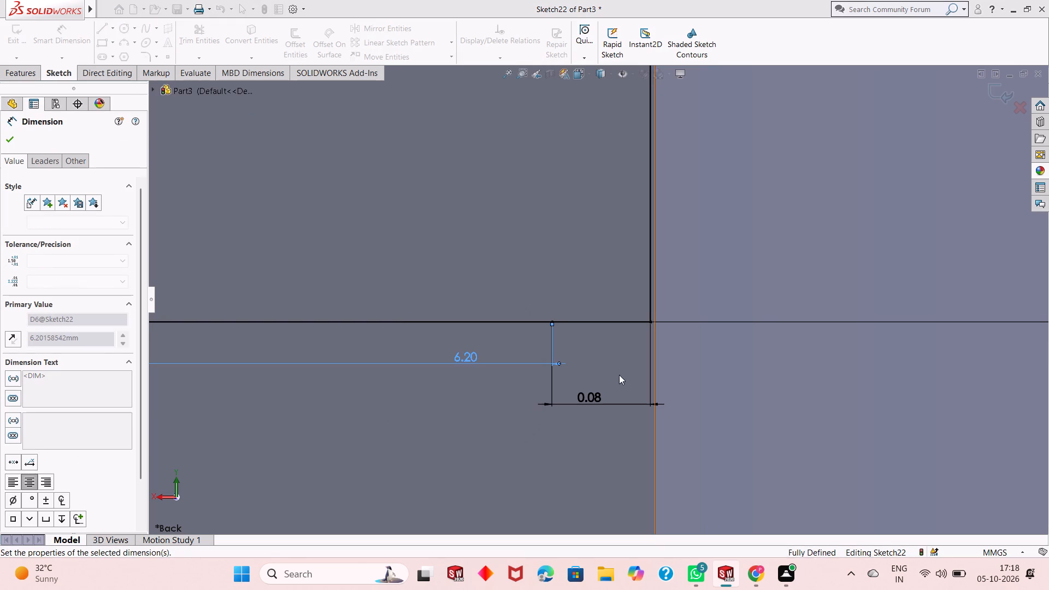
scroll(623, 375, "up", 5)
key("Escape")
Examine the dimensioned stepped profile against the surrounding bores and counterbore in the section view.
scroll(612, 333, "up", 15)
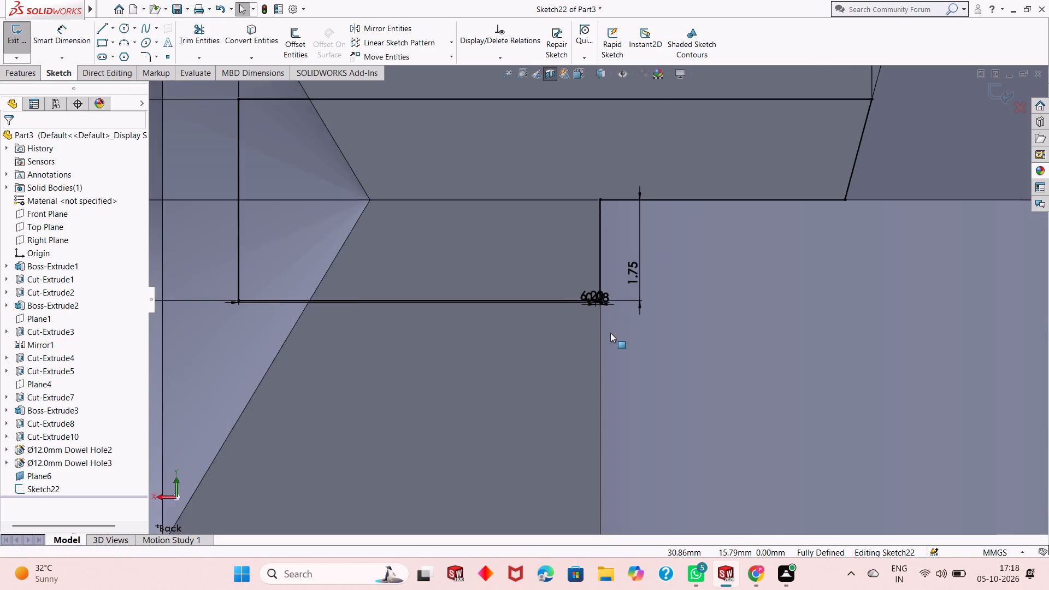
scroll(610, 333, "up", 2)
scroll(584, 278, "up", 12)
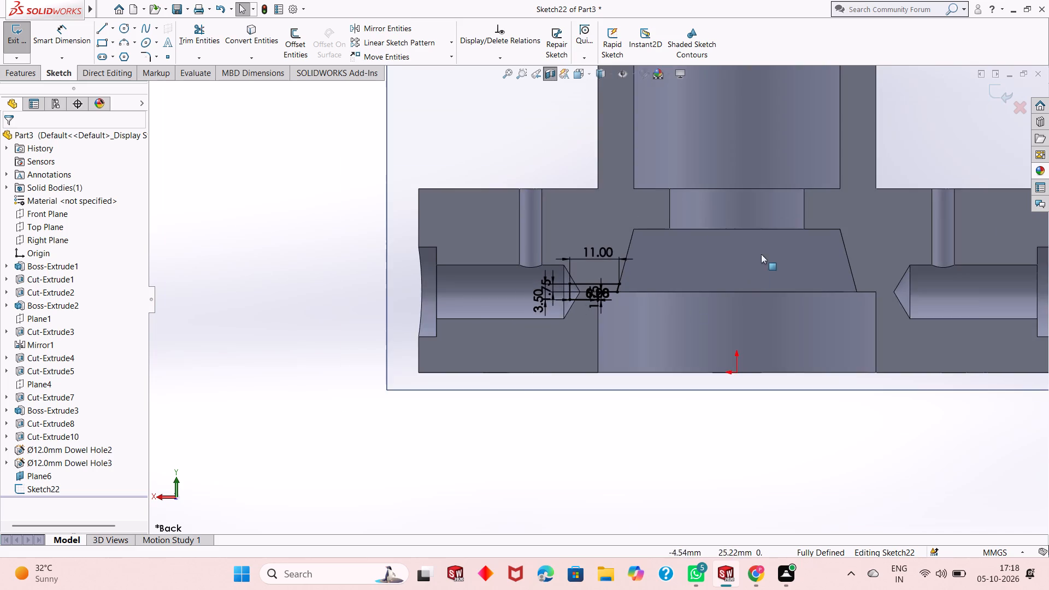
scroll(761, 254, "down", 1)
scroll(592, 305, "up", 1)
middle_click_drag(592, 305, 597, 339)
scroll(555, 264, "down", 5)
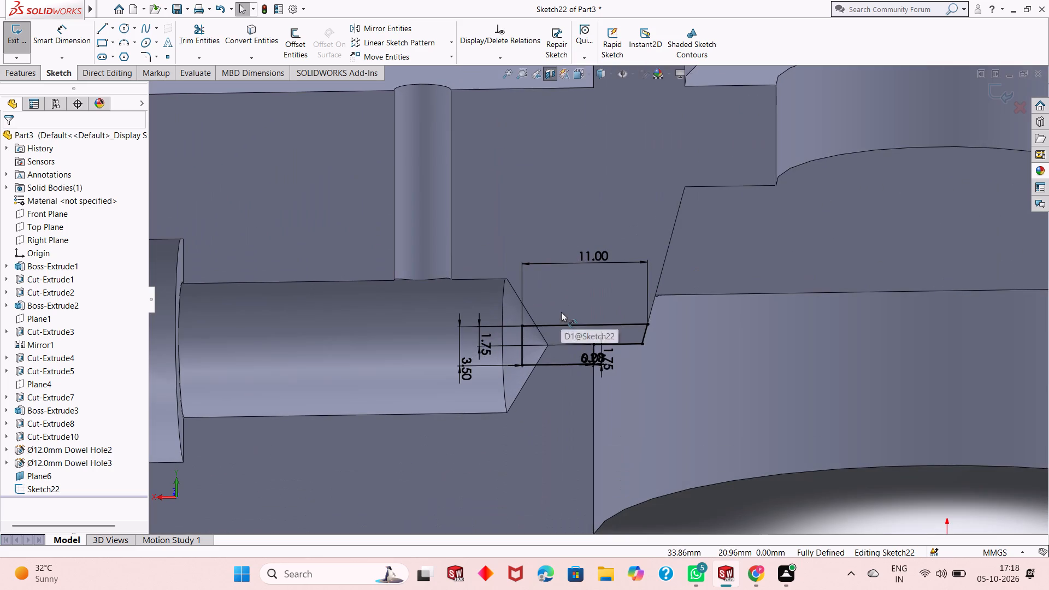
scroll(598, 309, "down", 2)
scroll(616, 343, "up", 1)
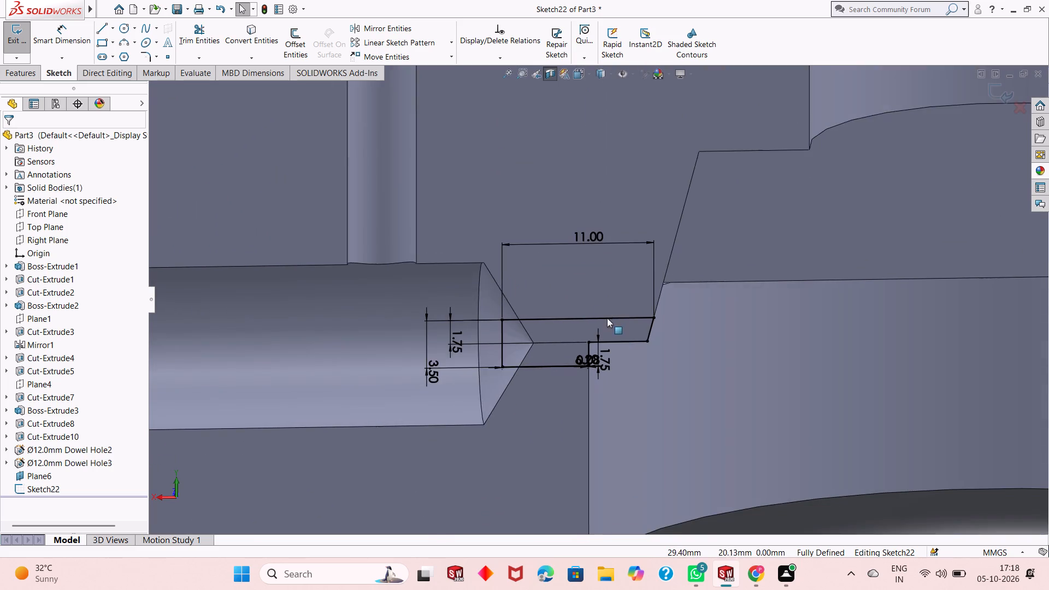
scroll(607, 318, "up", 2)
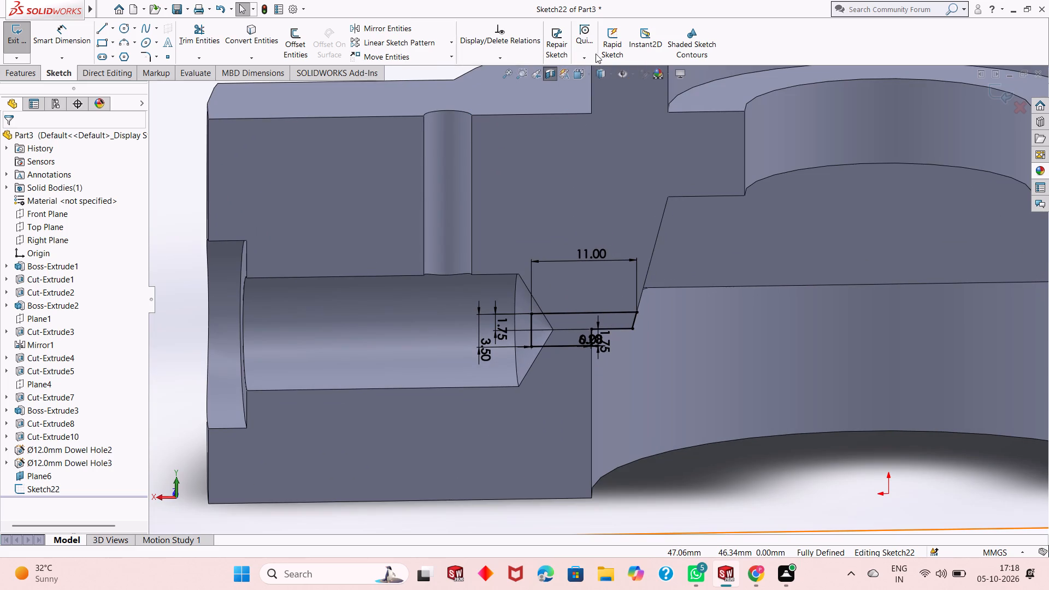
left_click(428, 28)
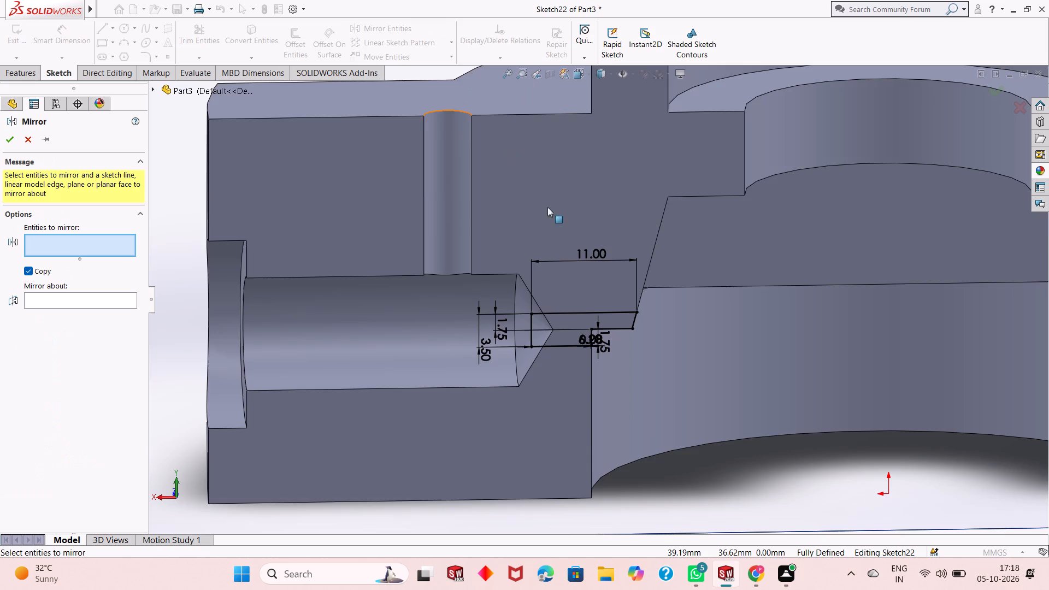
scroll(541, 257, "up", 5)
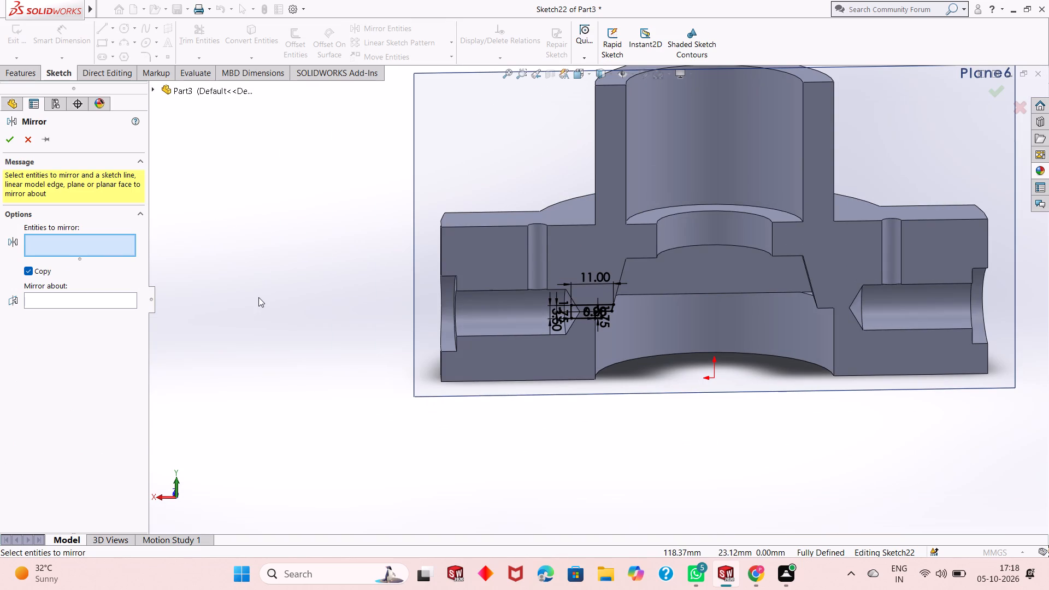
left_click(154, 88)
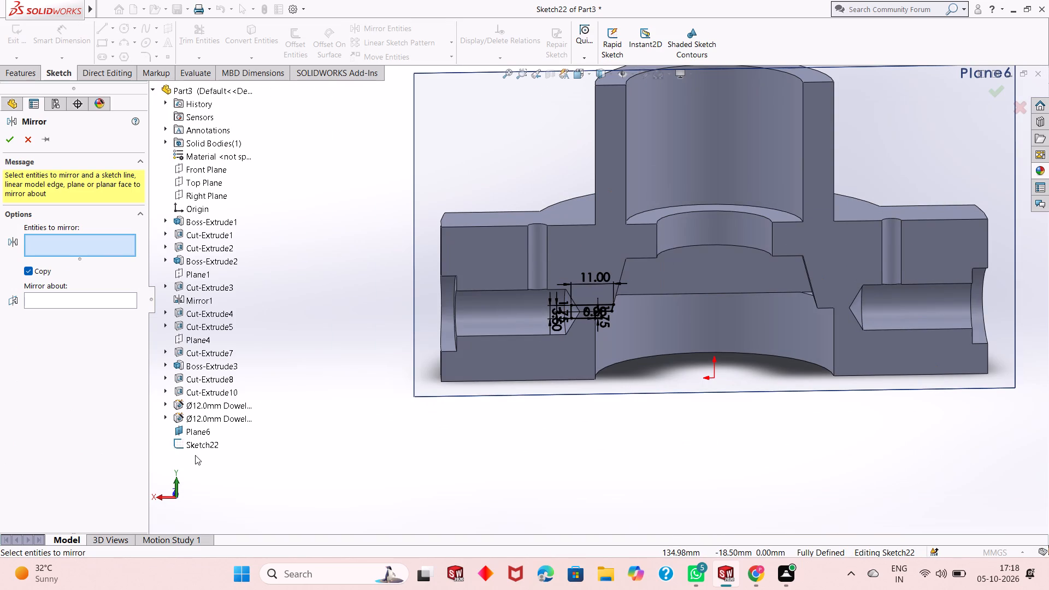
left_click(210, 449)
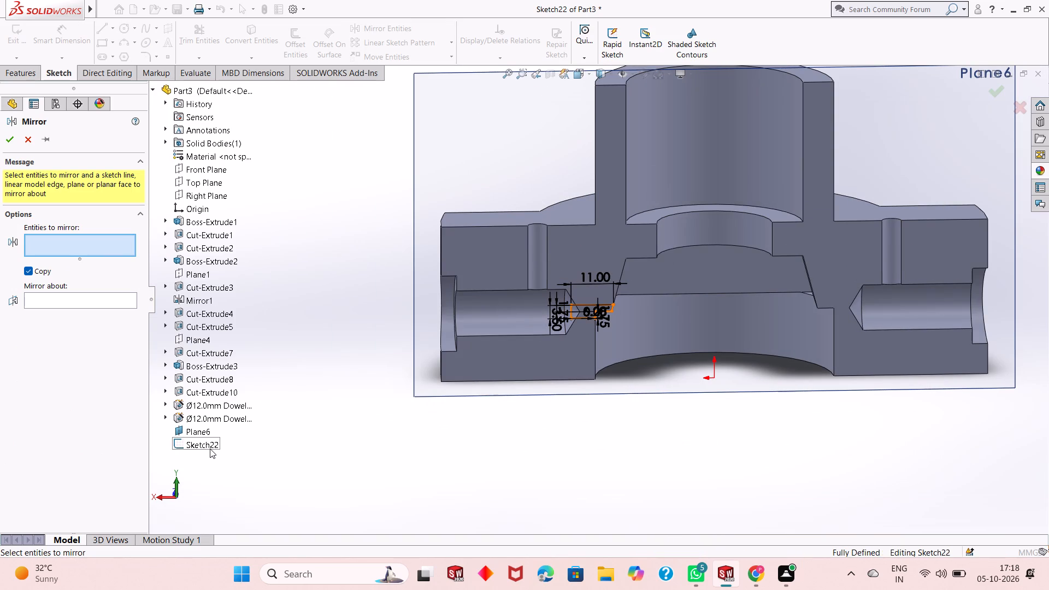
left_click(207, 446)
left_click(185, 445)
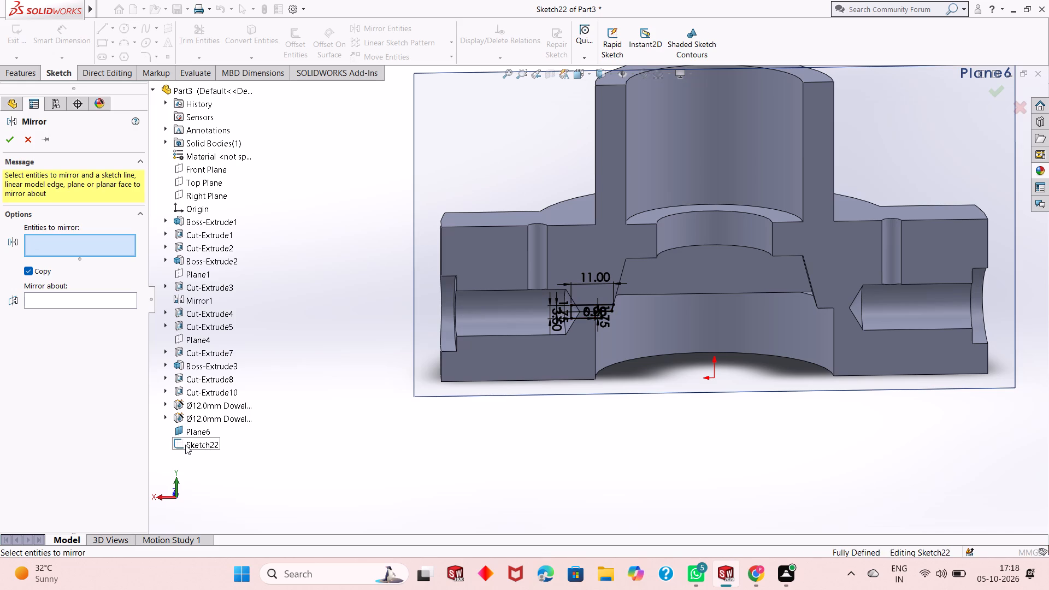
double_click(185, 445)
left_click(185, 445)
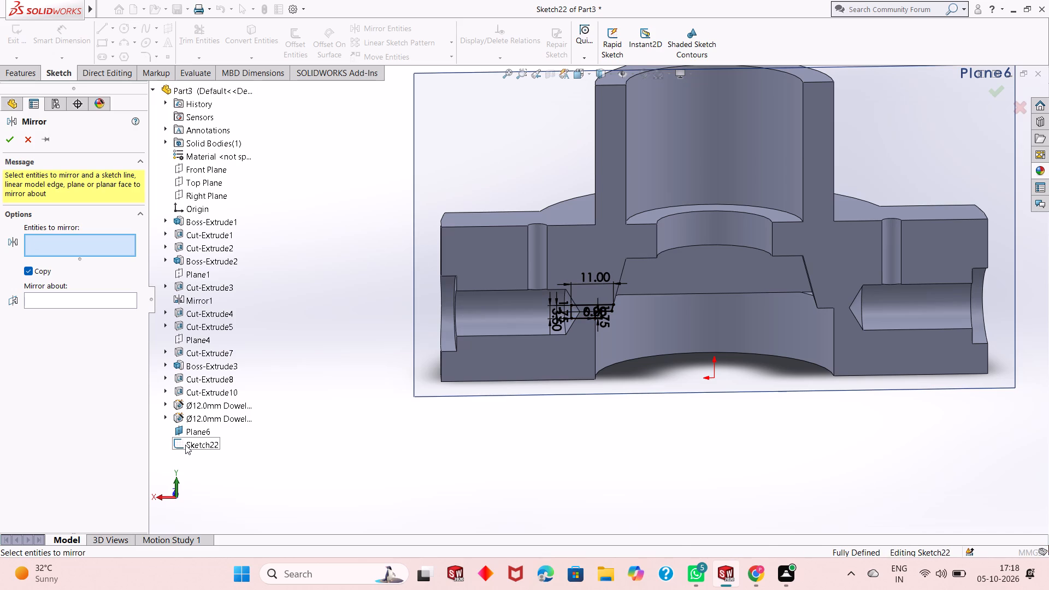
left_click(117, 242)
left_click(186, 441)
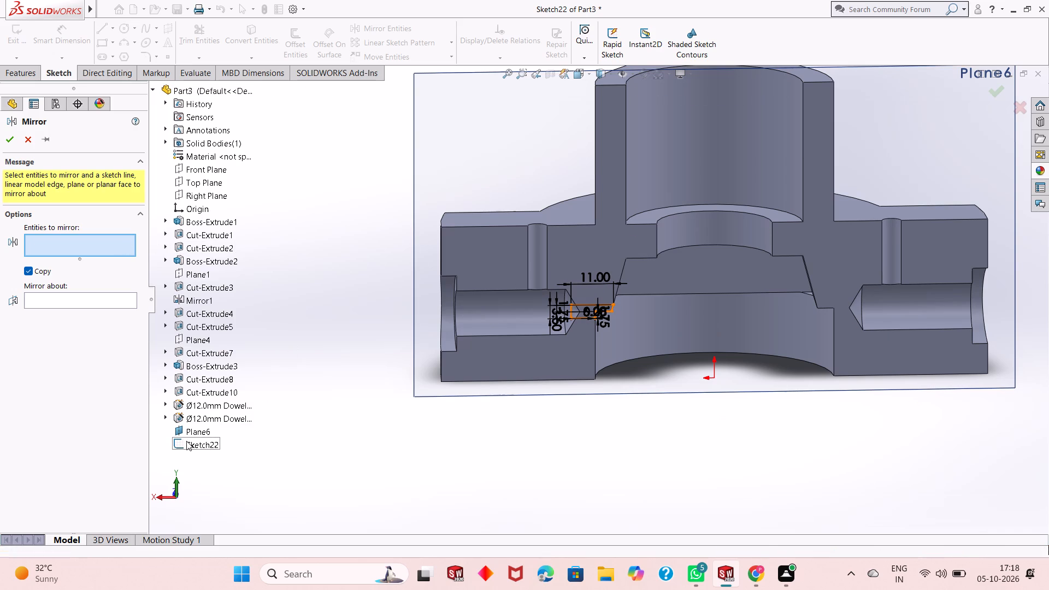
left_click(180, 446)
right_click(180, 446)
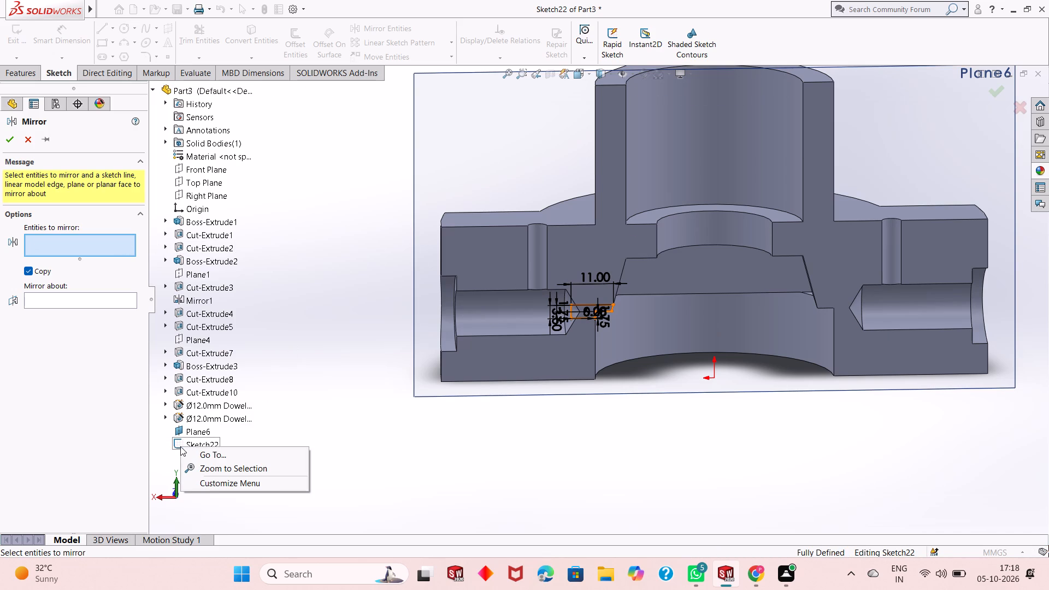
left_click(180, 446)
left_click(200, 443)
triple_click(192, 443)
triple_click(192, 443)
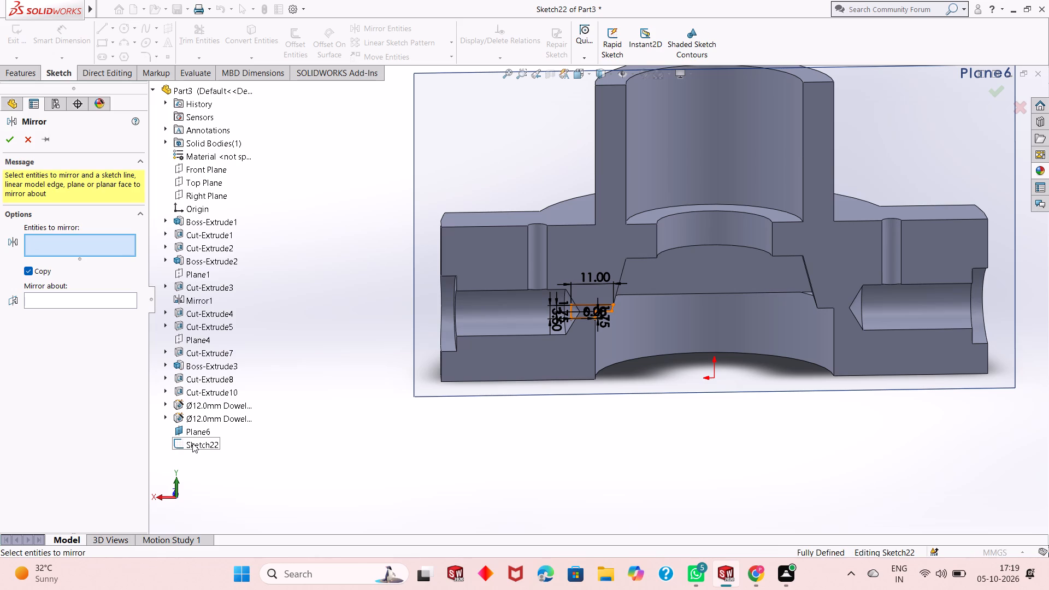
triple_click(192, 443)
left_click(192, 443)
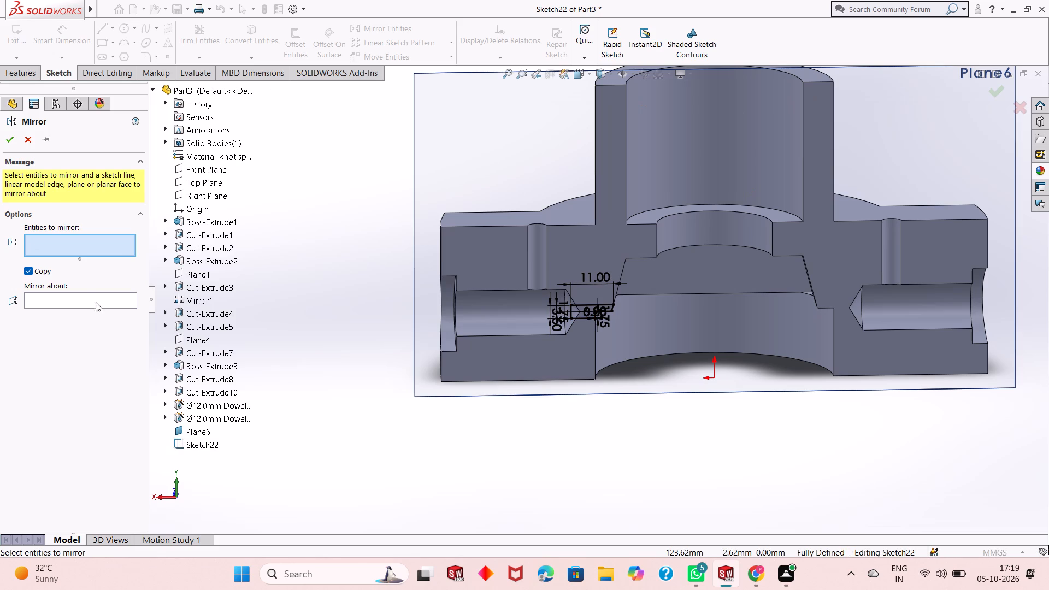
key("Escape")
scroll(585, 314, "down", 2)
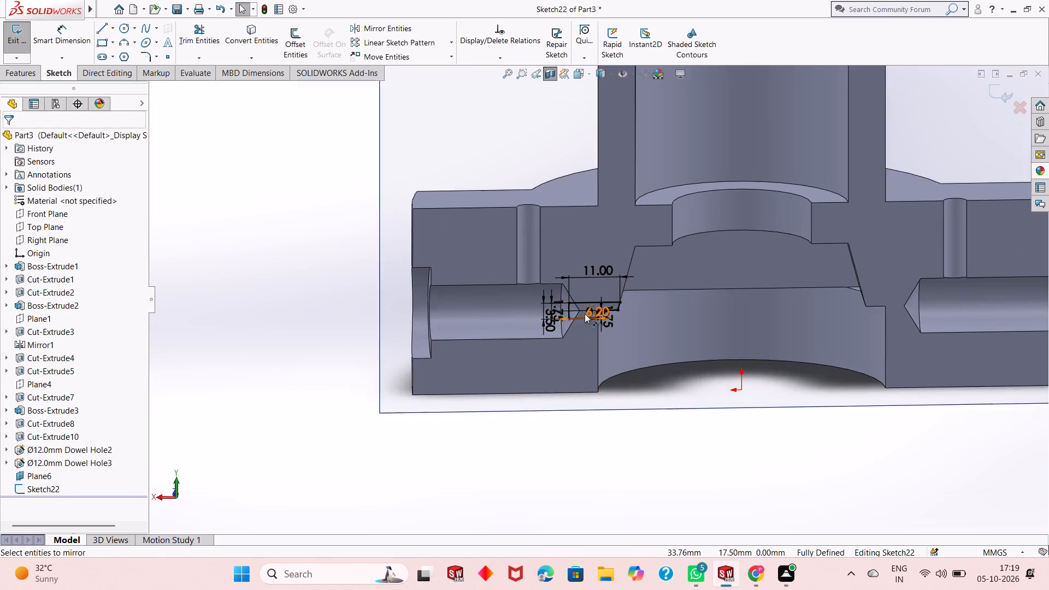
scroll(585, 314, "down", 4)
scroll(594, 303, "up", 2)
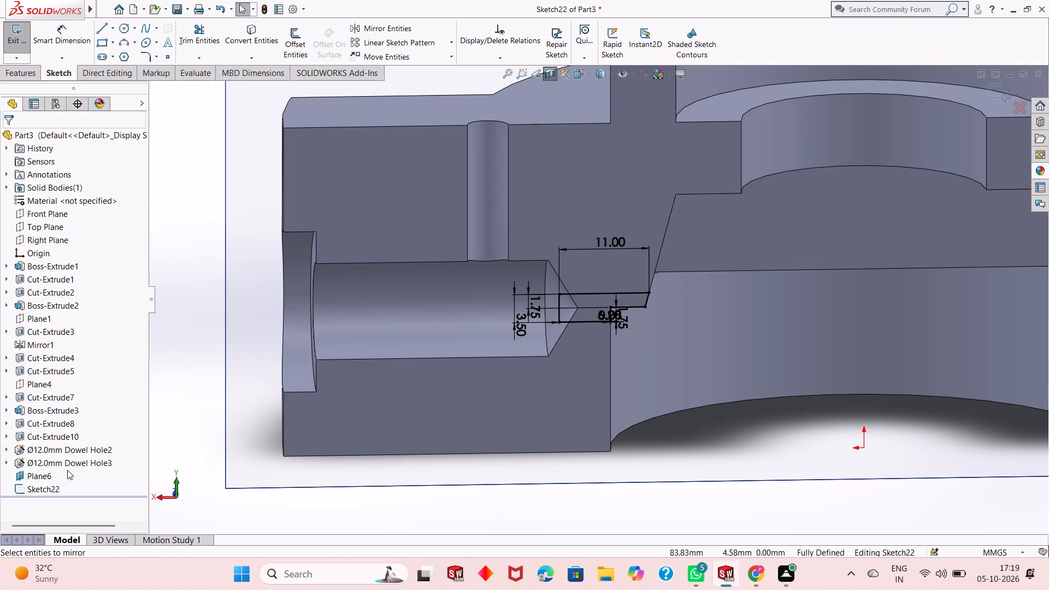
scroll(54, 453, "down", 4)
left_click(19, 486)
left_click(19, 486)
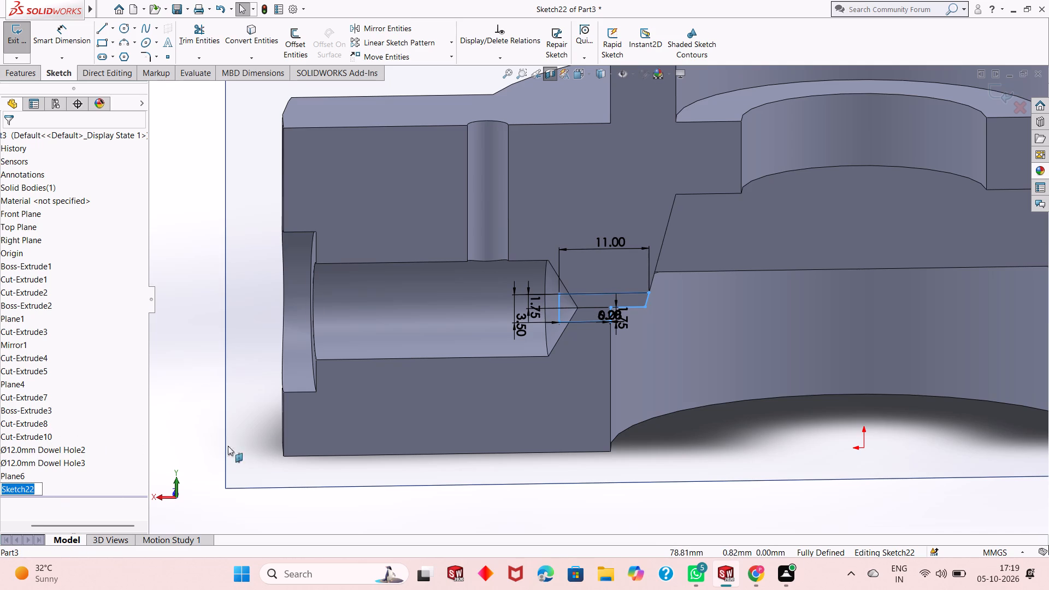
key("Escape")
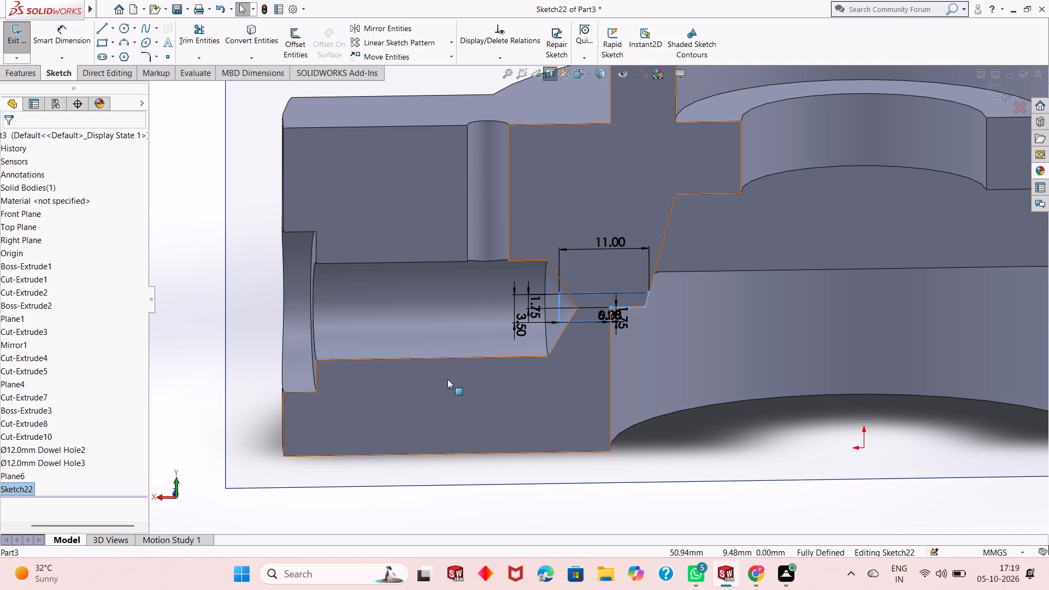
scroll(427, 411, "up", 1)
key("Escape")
Mirror all seven lines of the stepped profile about the Right Plane, keeping the original.
scroll(556, 296, "down", 3)
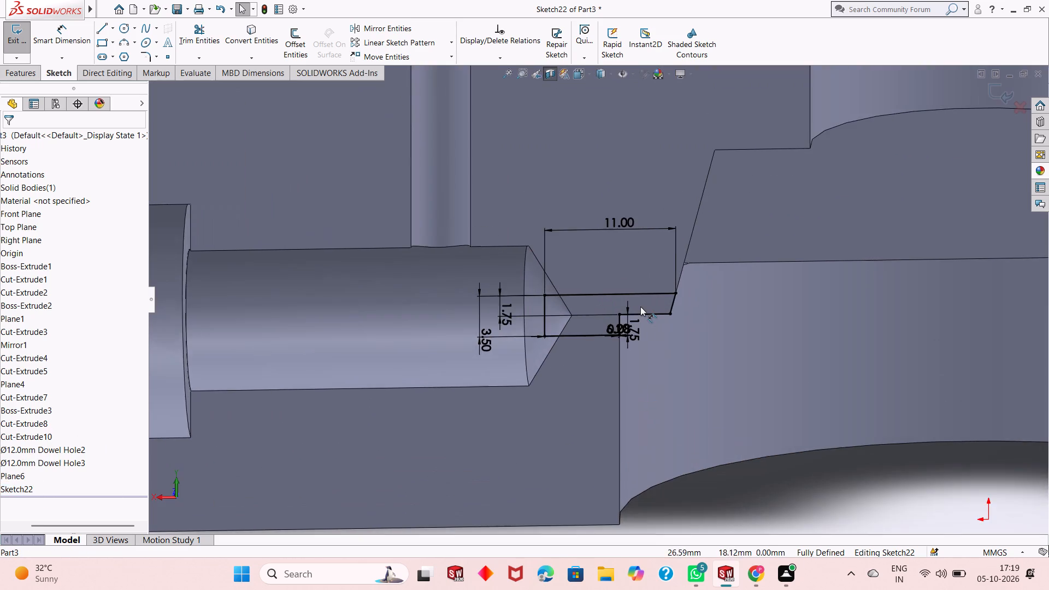
scroll(640, 306, "down", 2)
left_click(556, 345)
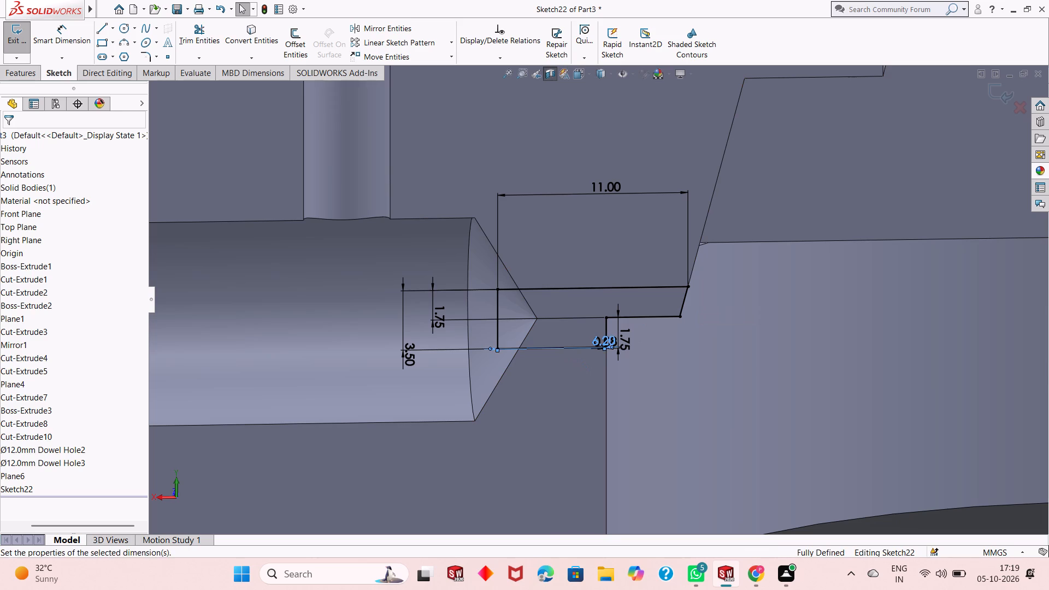
scroll(553, 345, "down", 7)
key("Escape")
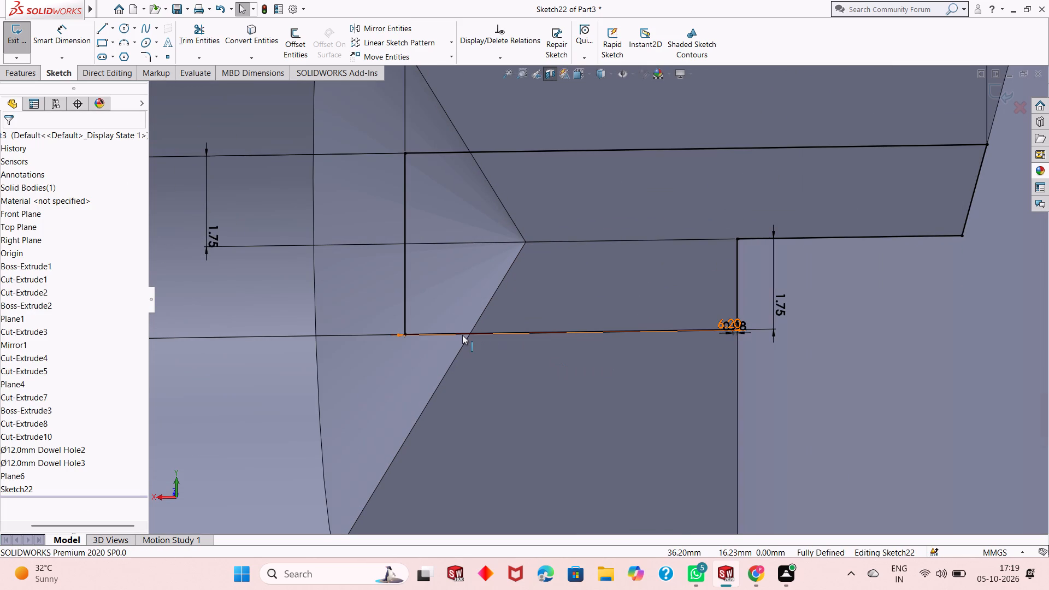
left_click(462, 335)
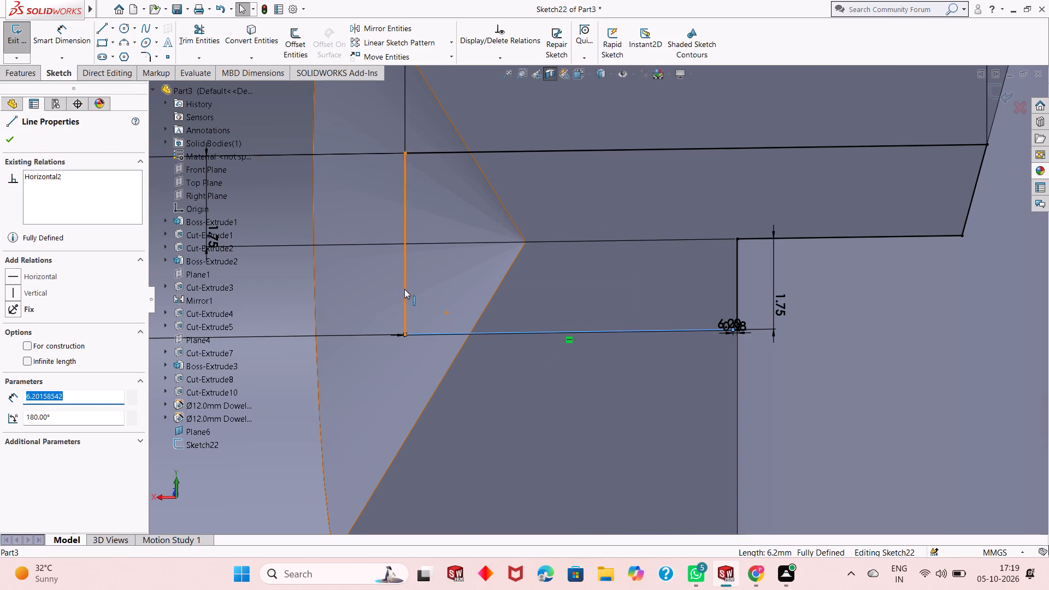
left_click(404, 289, "ctrl")
left_click(525, 150, "ctrl")
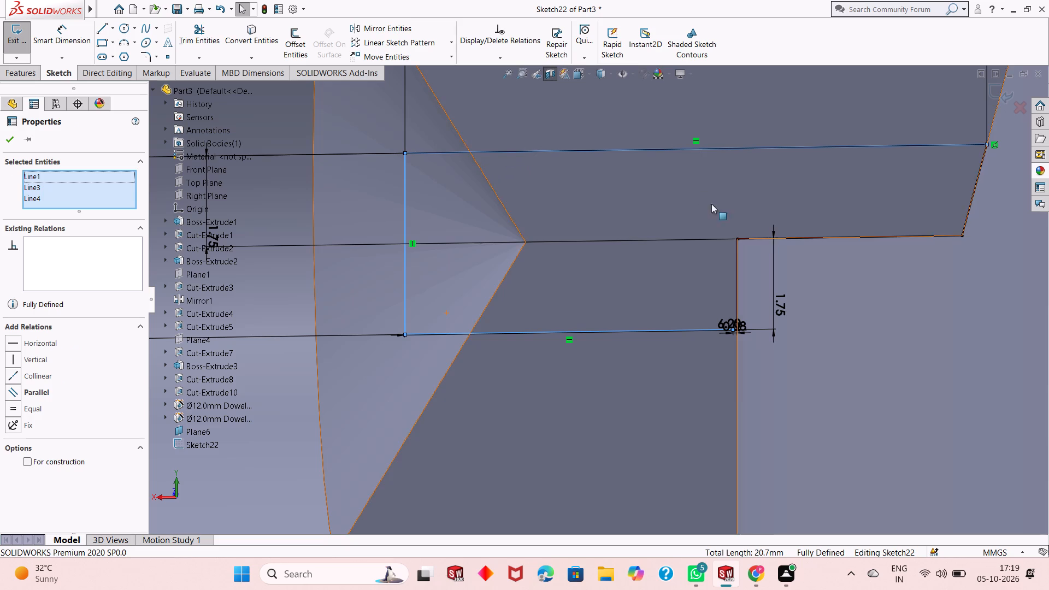
left_click(971, 199, "ctrl")
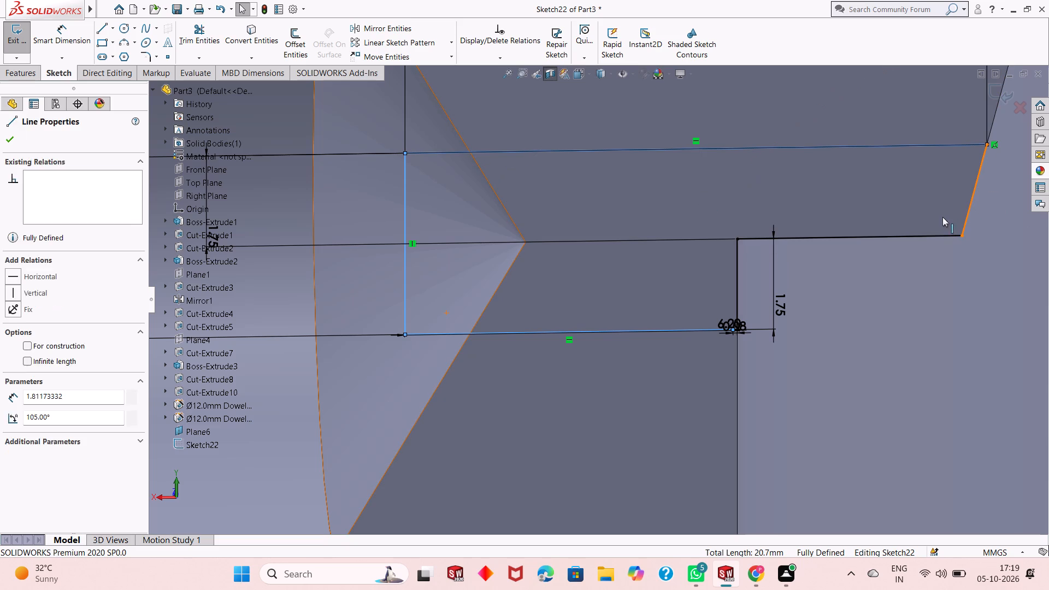
left_click(936, 233, "ctrl")
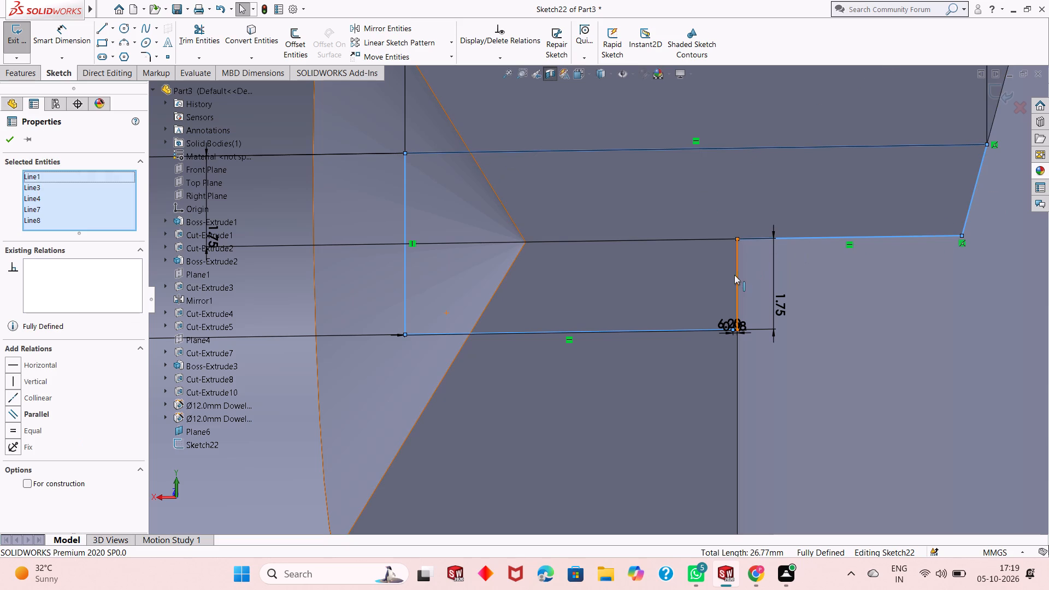
left_click(738, 269, "ctrl")
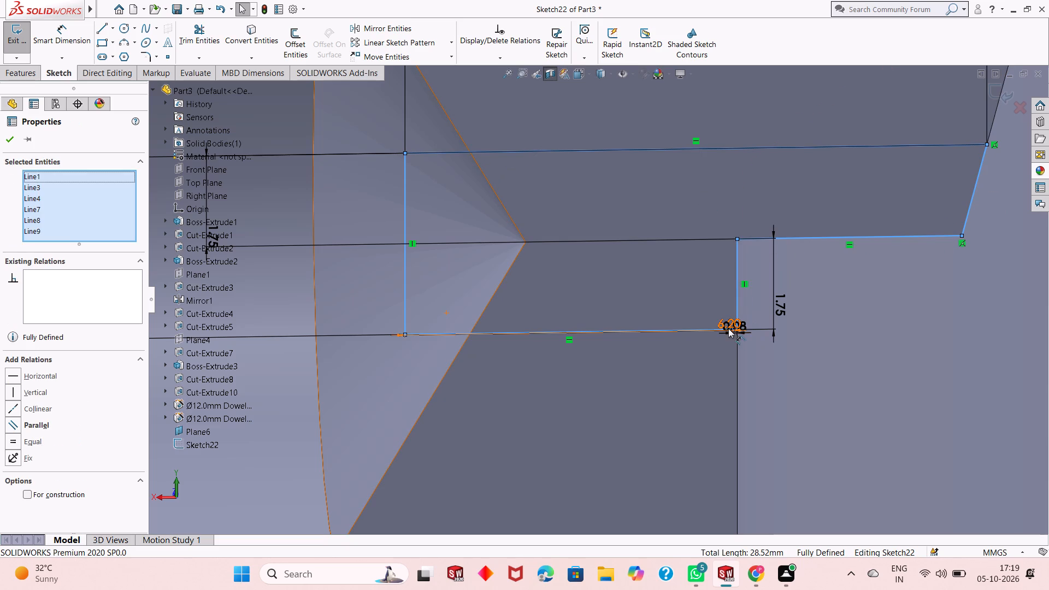
scroll(730, 328, "down", 12)
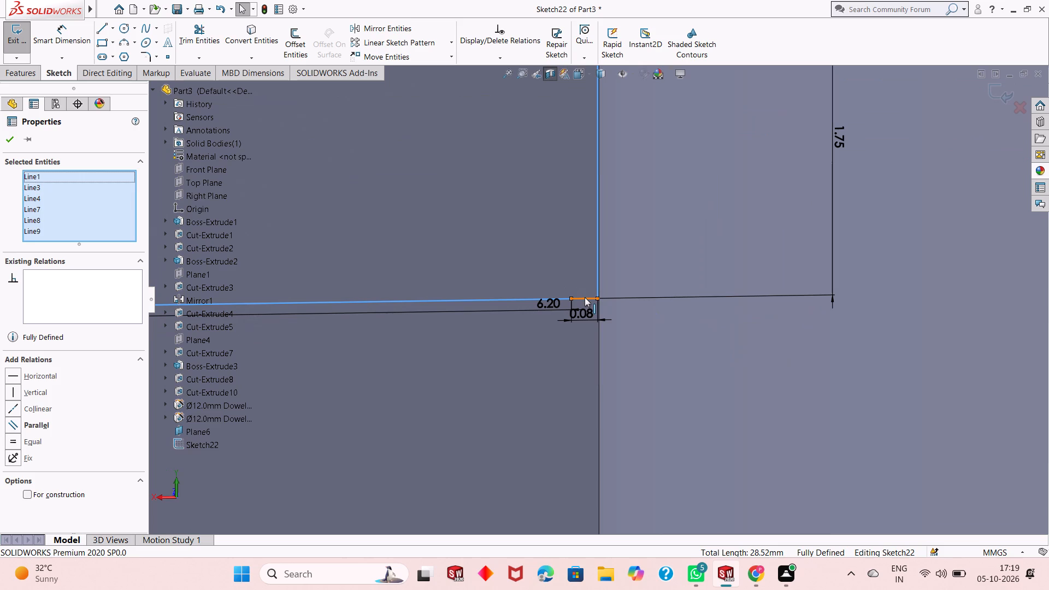
left_click(585, 298, "ctrl")
scroll(653, 337, "up", 13)
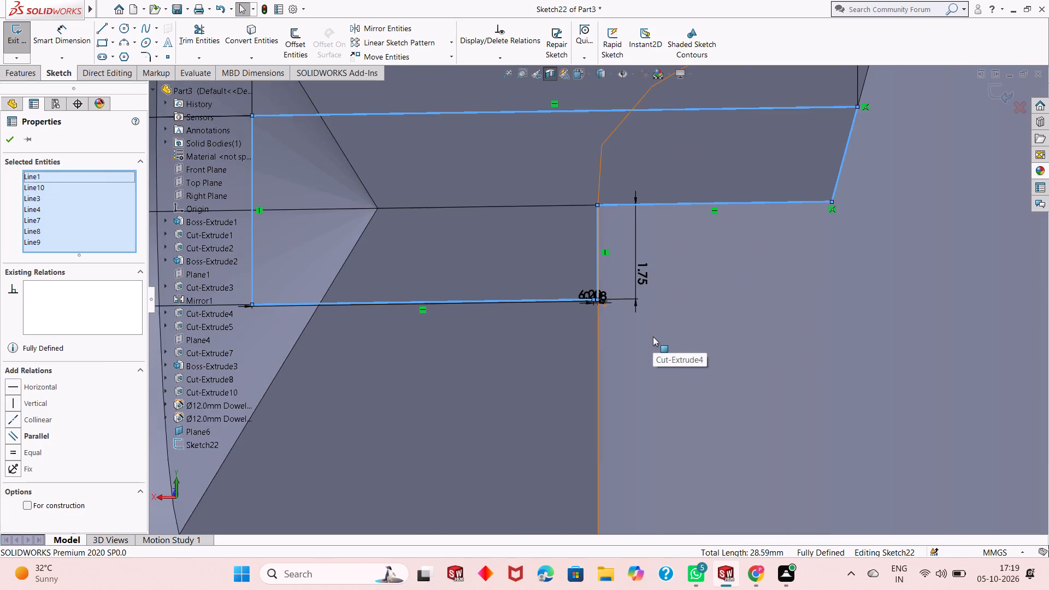
scroll(653, 337, "up", 13)
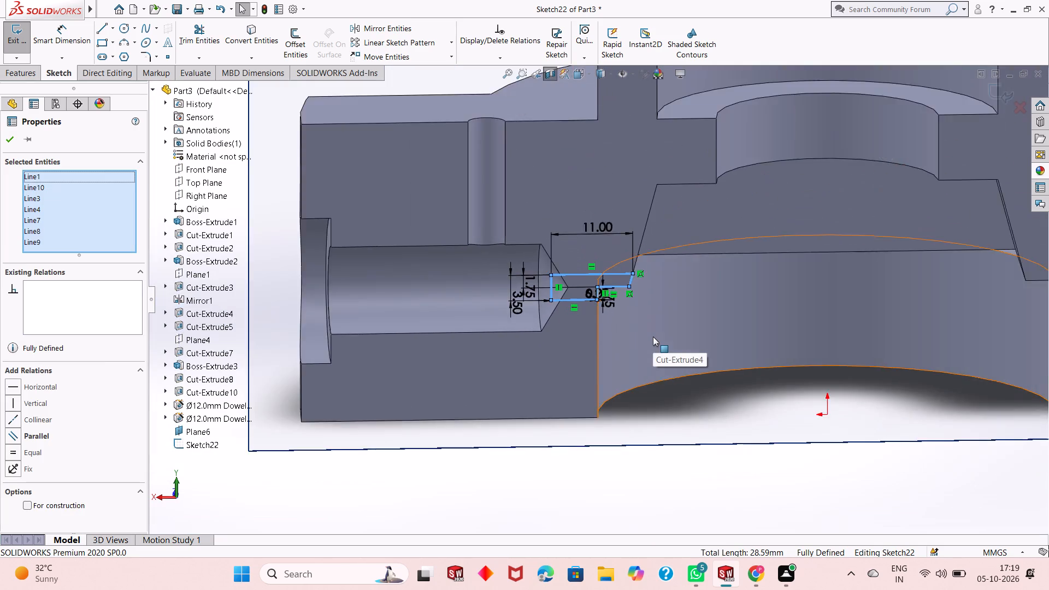
scroll(653, 337, "up", 1)
scroll(759, 299, "down", 3)
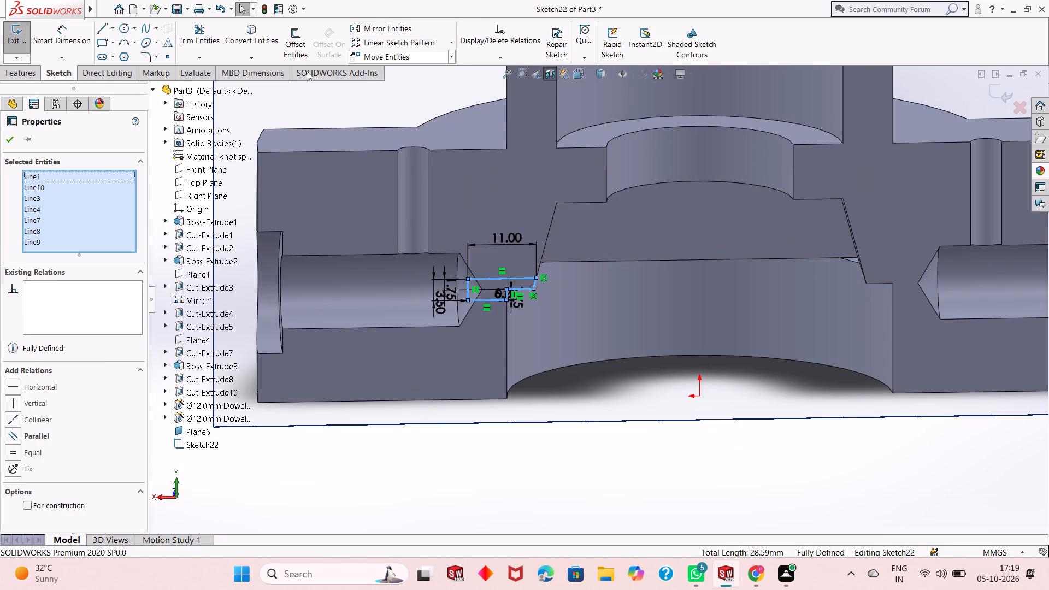
scroll(523, 313, "up", 2)
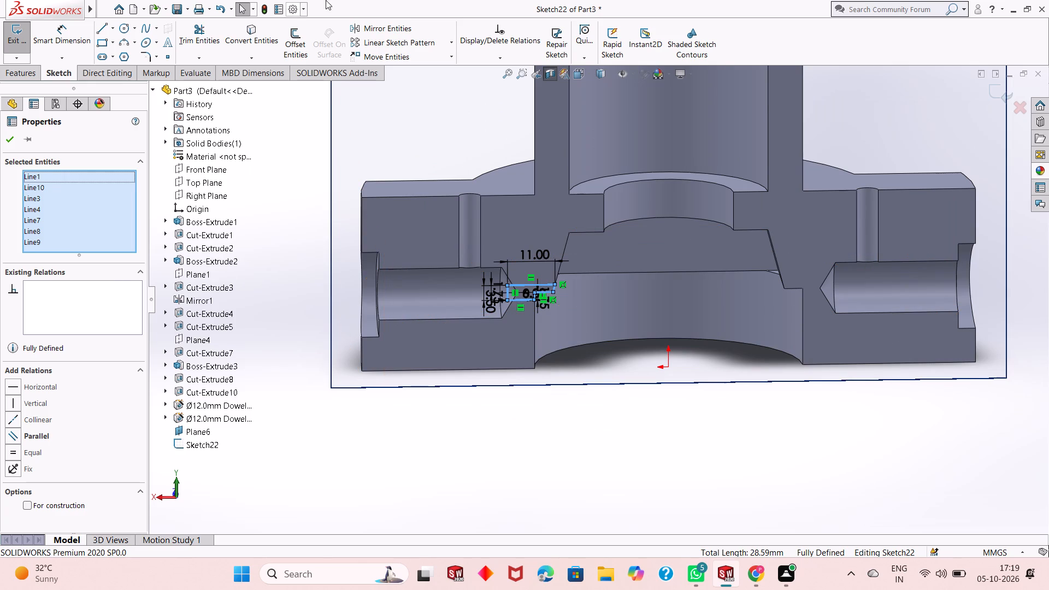
left_click(411, 29)
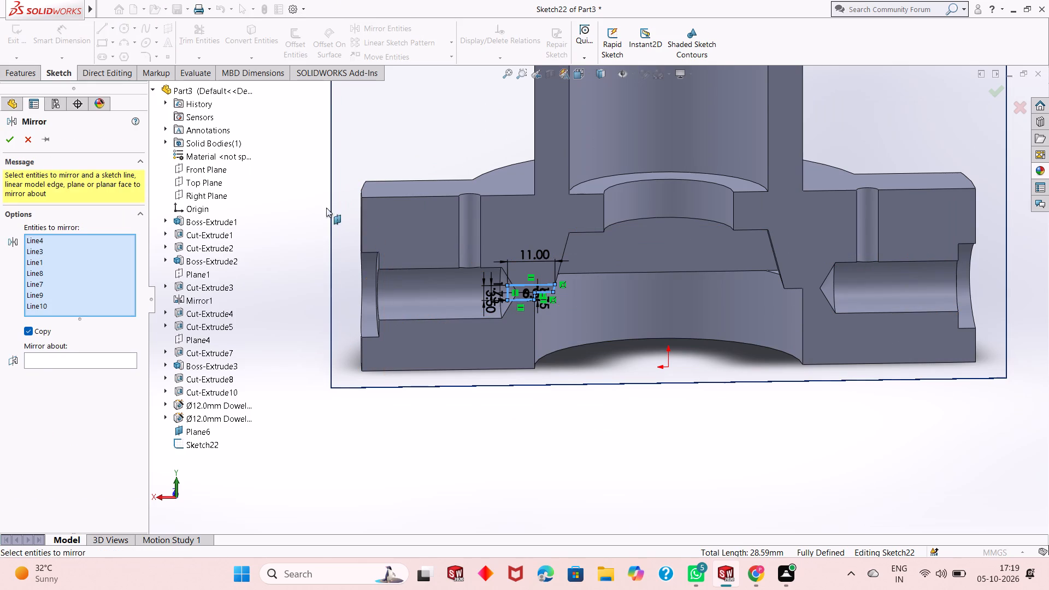
left_click(36, 362)
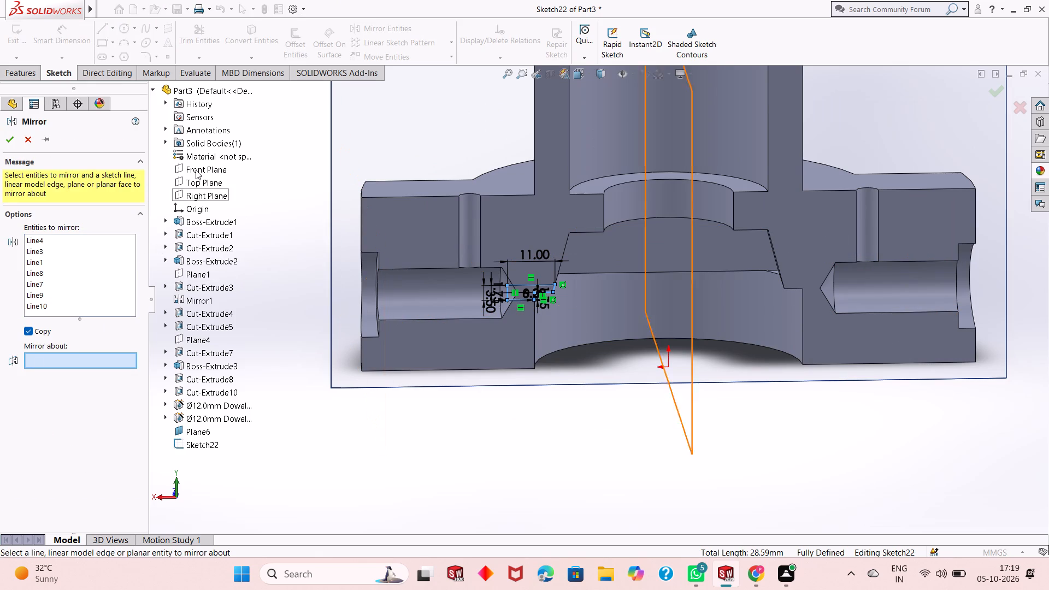
left_click(205, 199)
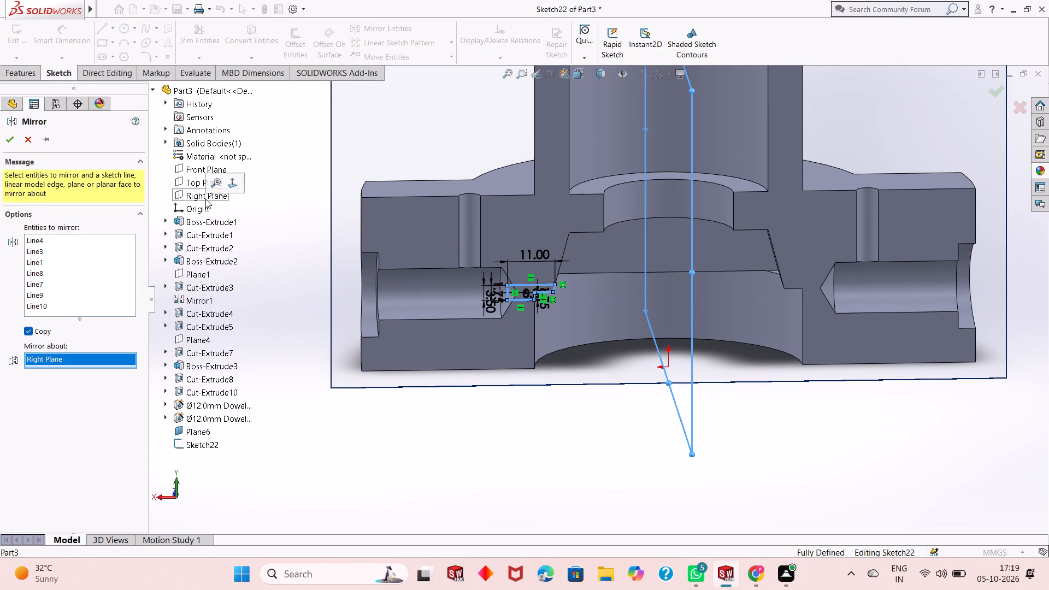
left_click(3, 138)
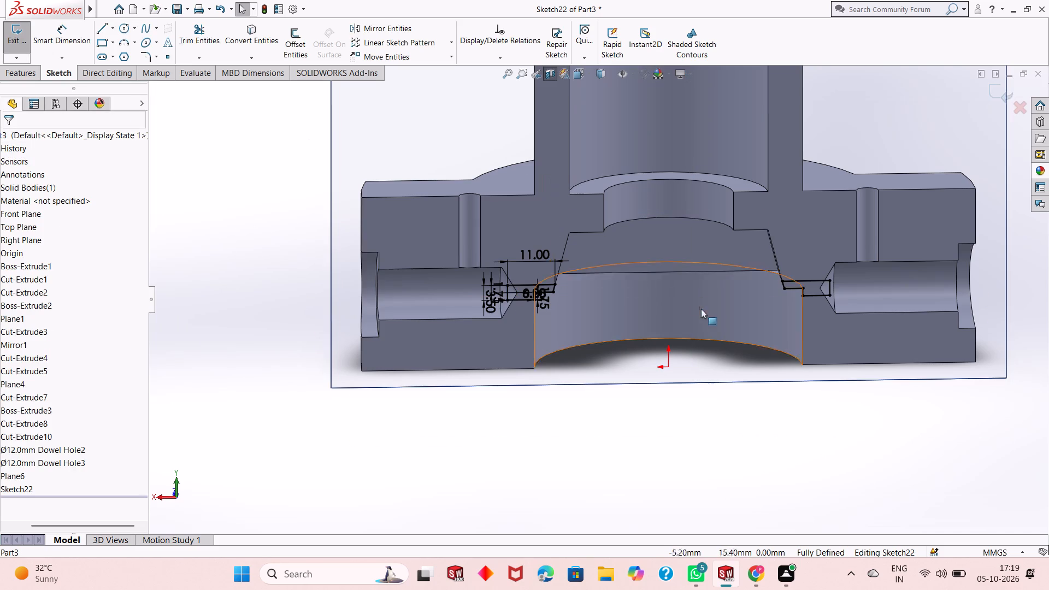
Move the 6.20 and 0.08 mm dimensions below the original profile and the counterbore wall's 1.75 mm dimension farther from that wall.
scroll(706, 312, "down", 2)
key("ctrl+8")
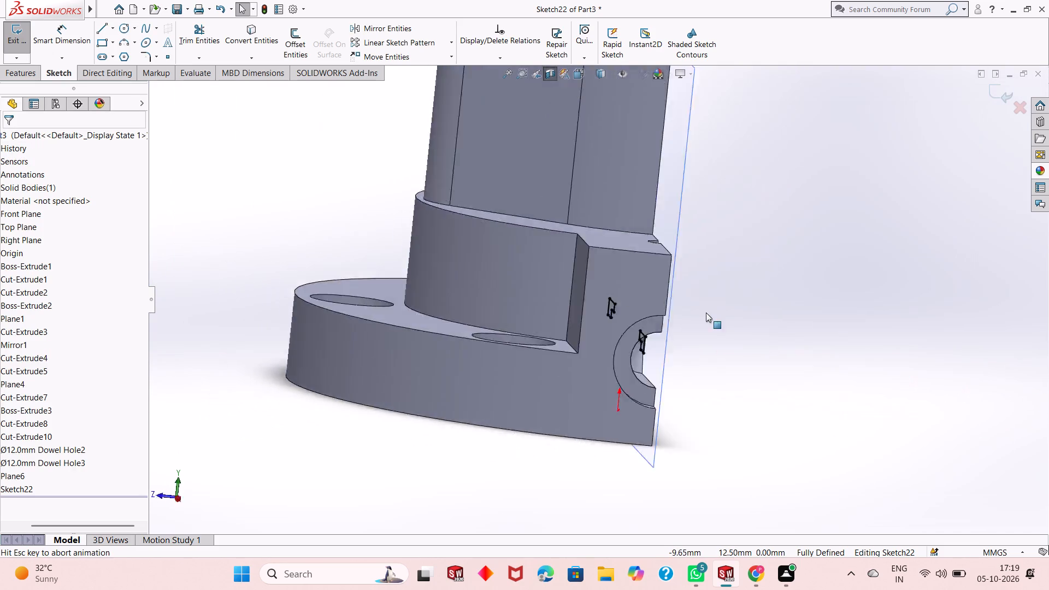
key("ctrl+8")
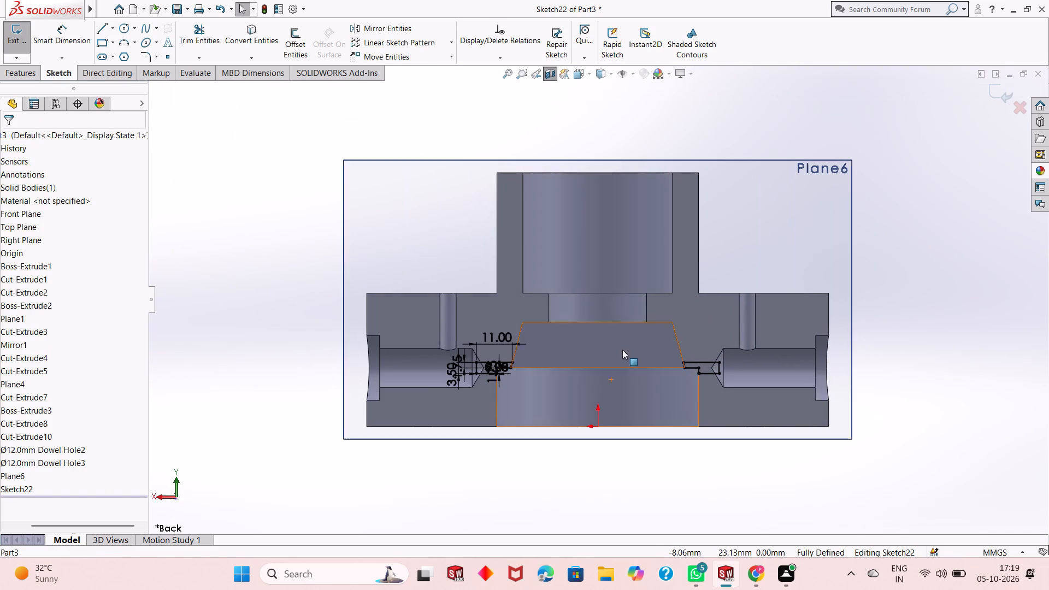
scroll(622, 347, "down", 2)
key("Escape")
key("Escape")
scroll(469, 368, "down", 2)
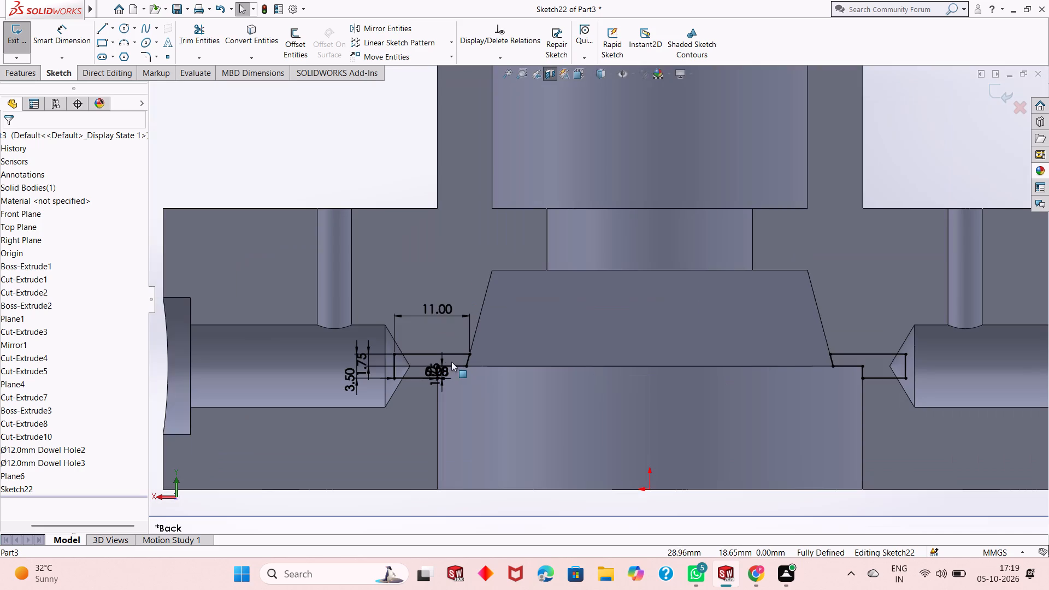
scroll(450, 362, "down", 7)
scroll(506, 378, "down", 5)
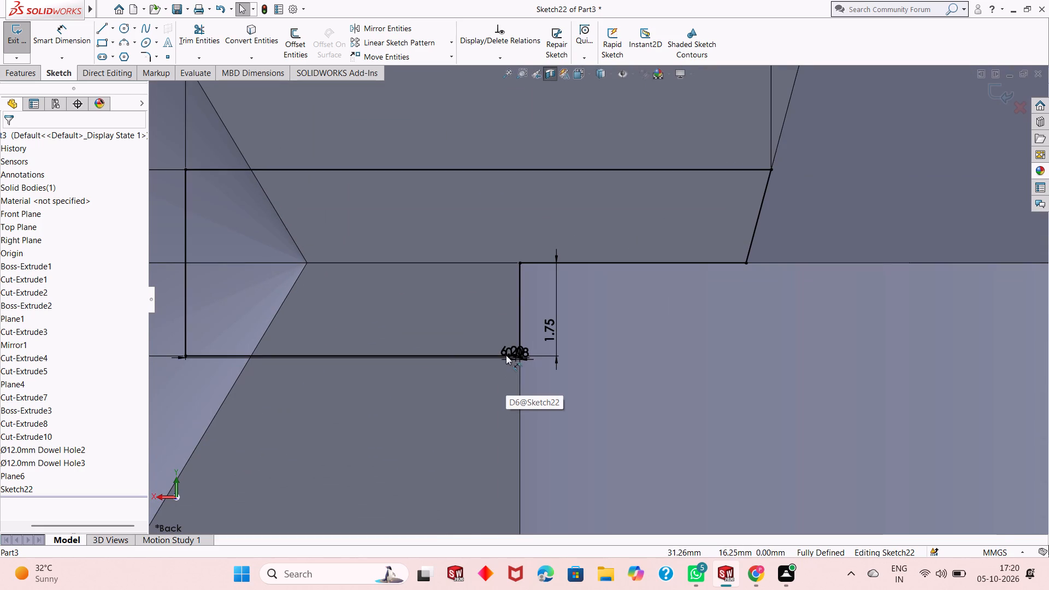
left_click_drag(506, 351, 505, 387)
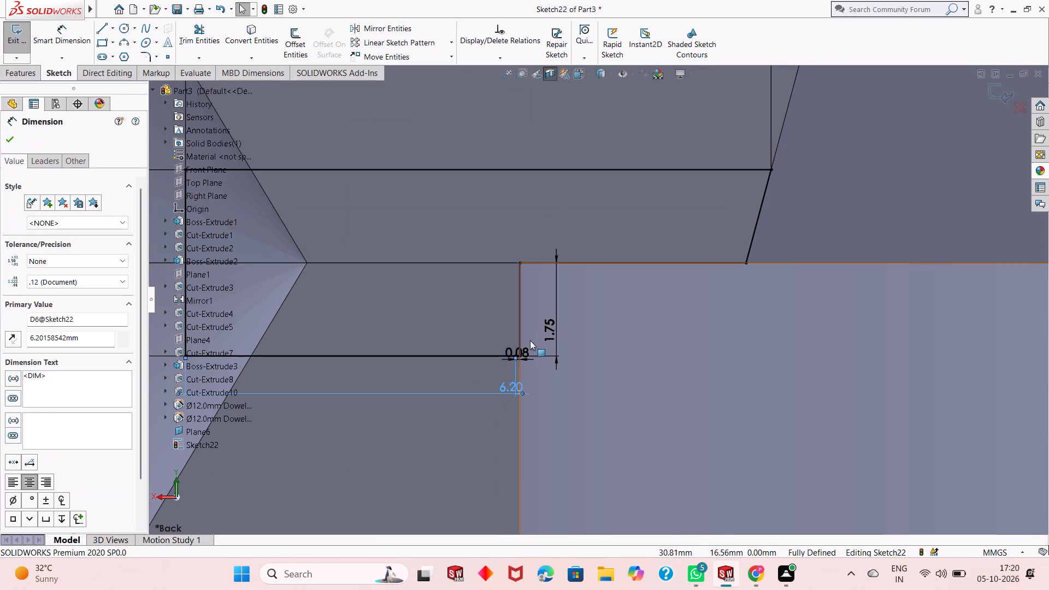
left_click_drag(522, 346, 541, 410)
left_click_drag(549, 335, 624, 345)
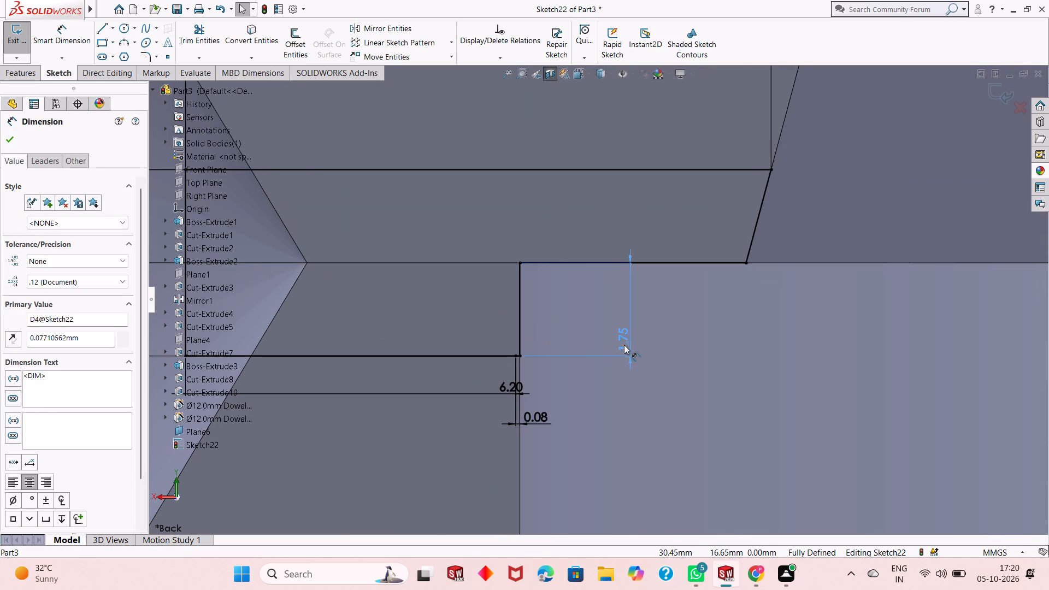
left_click_drag(624, 345, 624, 344)
key("Escape")
Spread the 6.20, 0.08 and counterbore-wall 1.75 mm dimensions farther from the original stepped profile.
scroll(553, 396, "up", 8)
left_click_drag(577, 318, 576, 374)
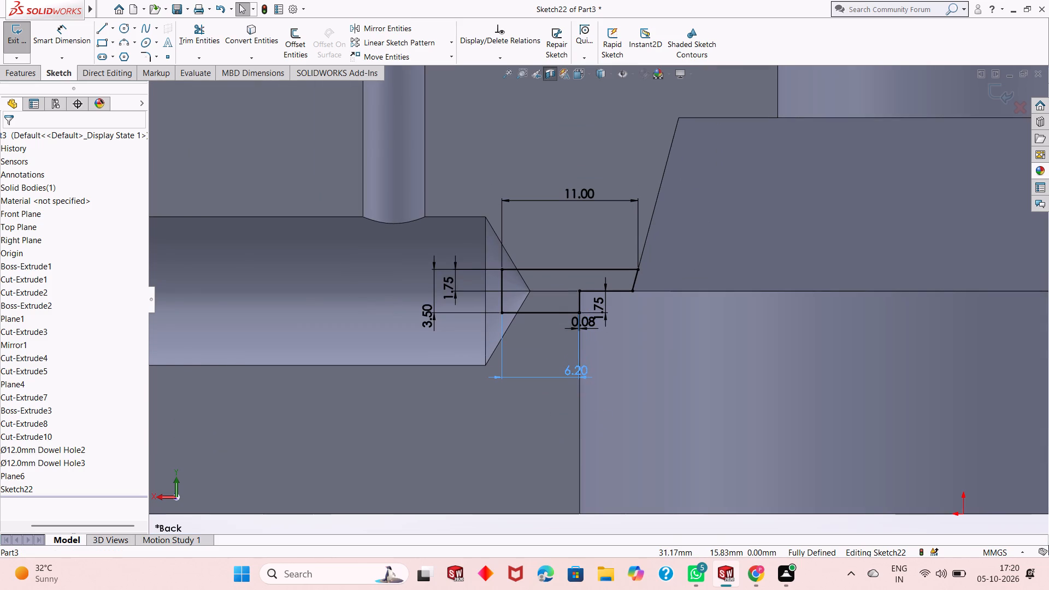
left_click_drag(589, 326, 621, 361)
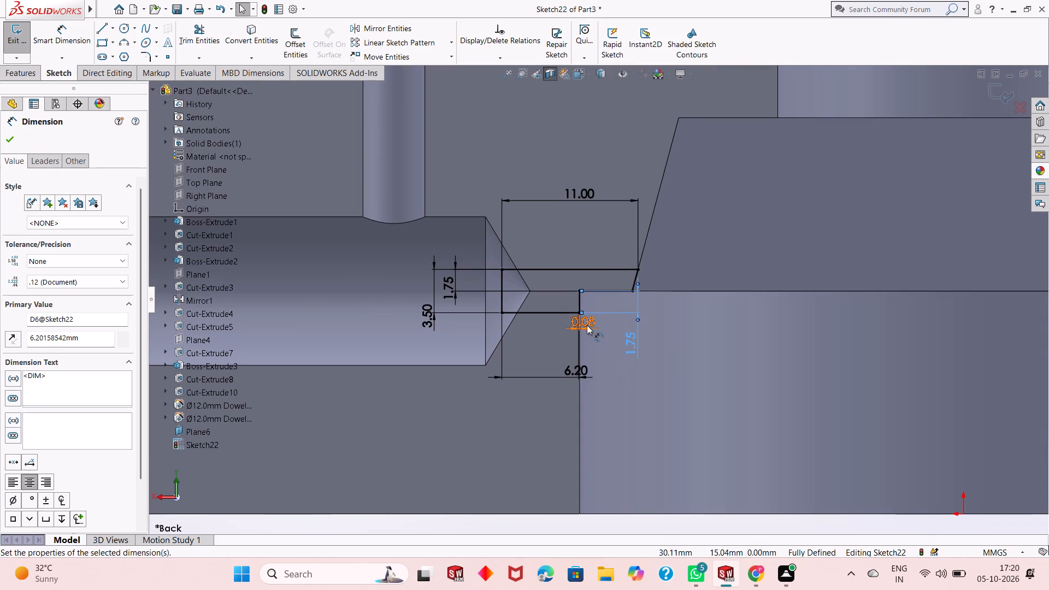
left_click_drag(587, 325, 594, 365)
left_click(594, 365)
key("Escape")
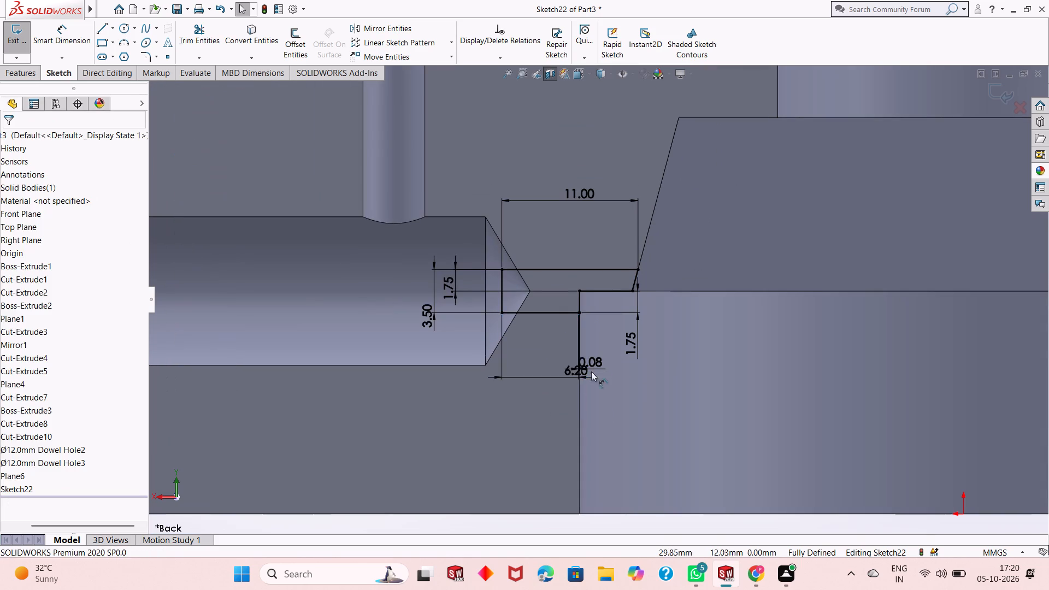
key("Escape")
Set up an extruded cut of both stepped profiles from the sketch plane with a Mid Plane end condition.
scroll(570, 386, "up", 6)
scroll(795, 300, "down", 2)
scroll(618, 299, "down", 1)
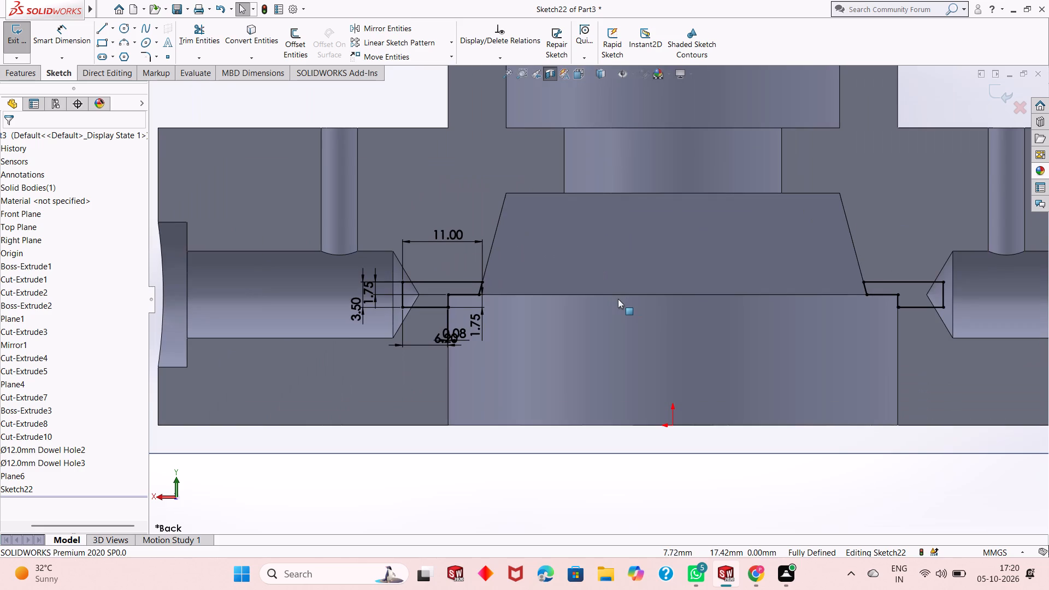
left_click(31, 76)
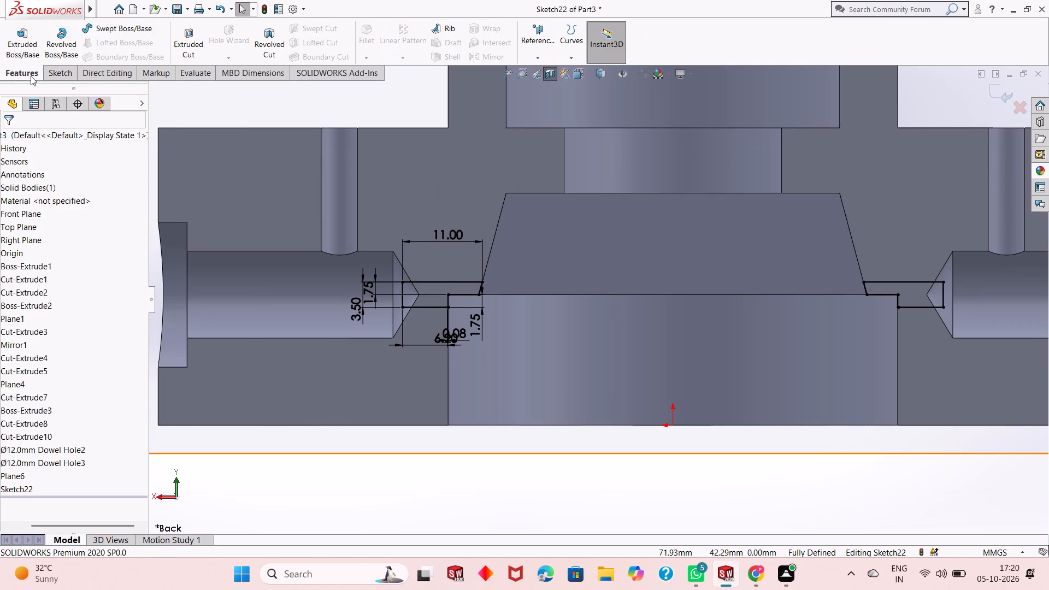
left_click(180, 46)
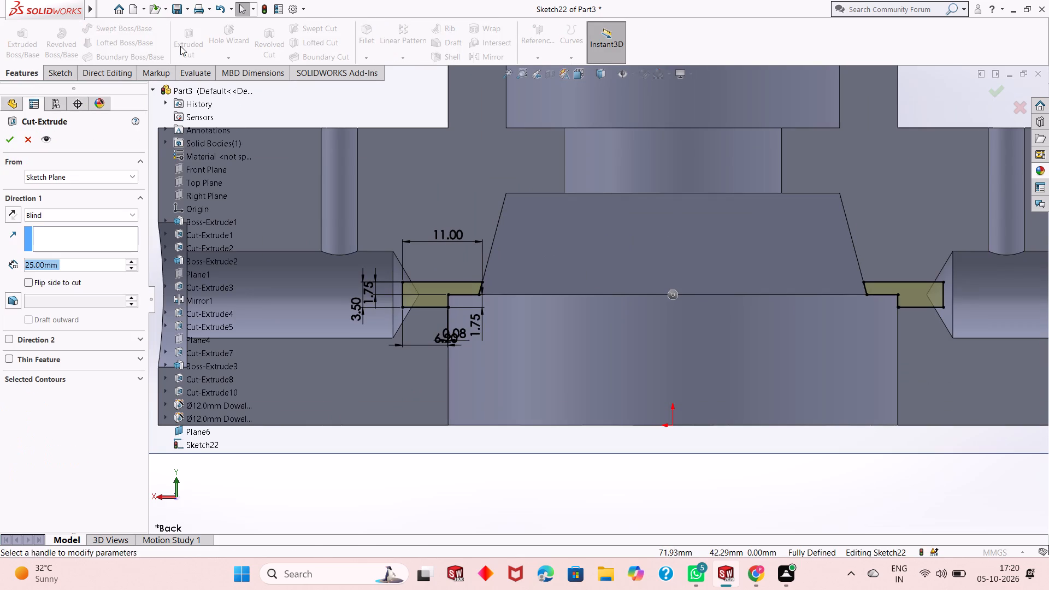
left_click(68, 211)
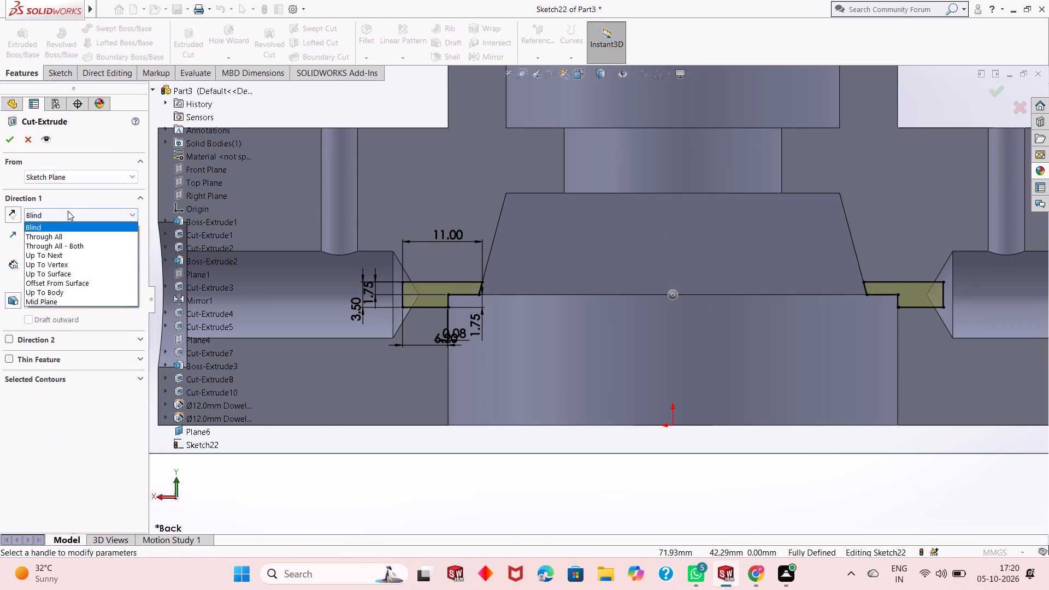
left_click(60, 304)
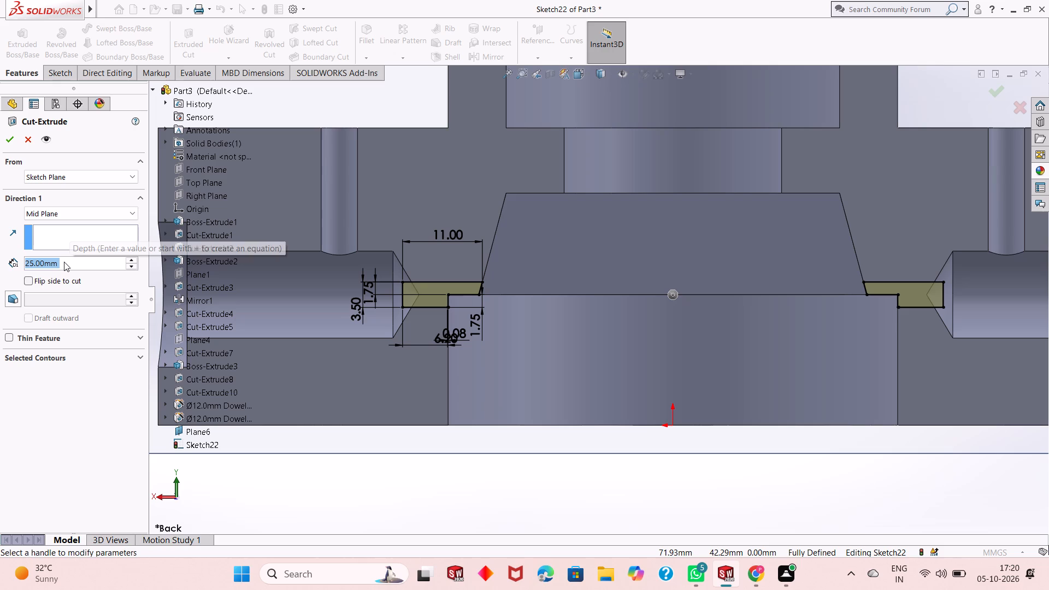
middle_click_drag(168, 308, 179, 310)
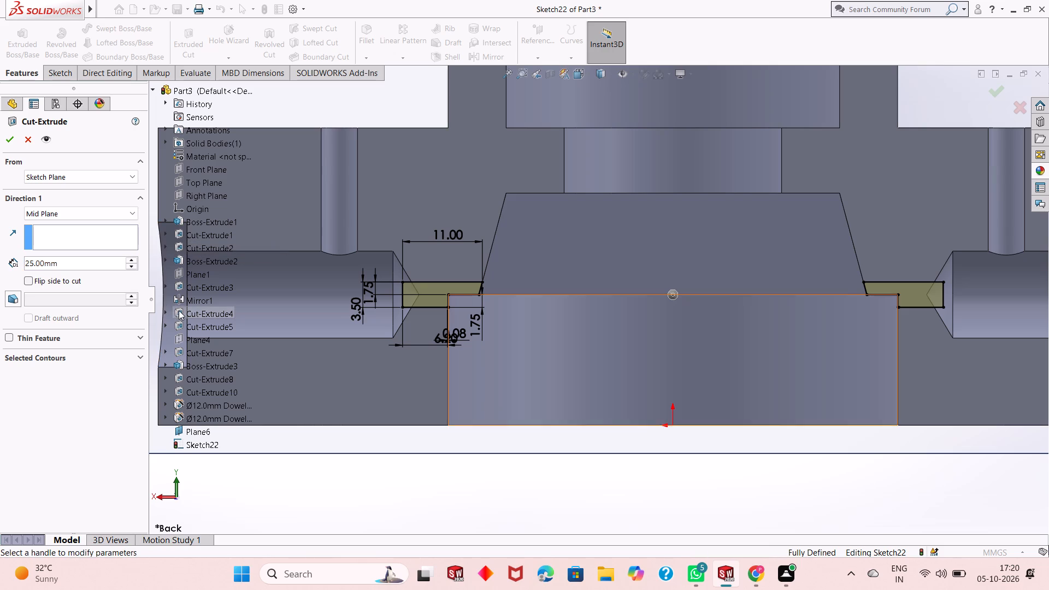
middle_click_drag(179, 310, 318, 305)
middle_click_drag(318, 305, 358, 312)
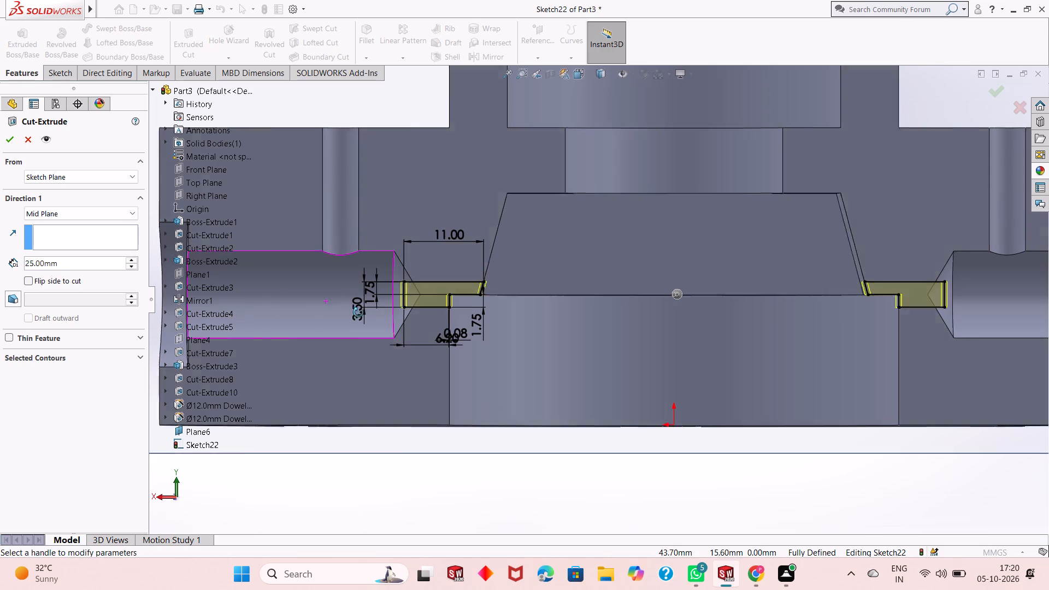
middle_click_drag(358, 312, 382, 315)
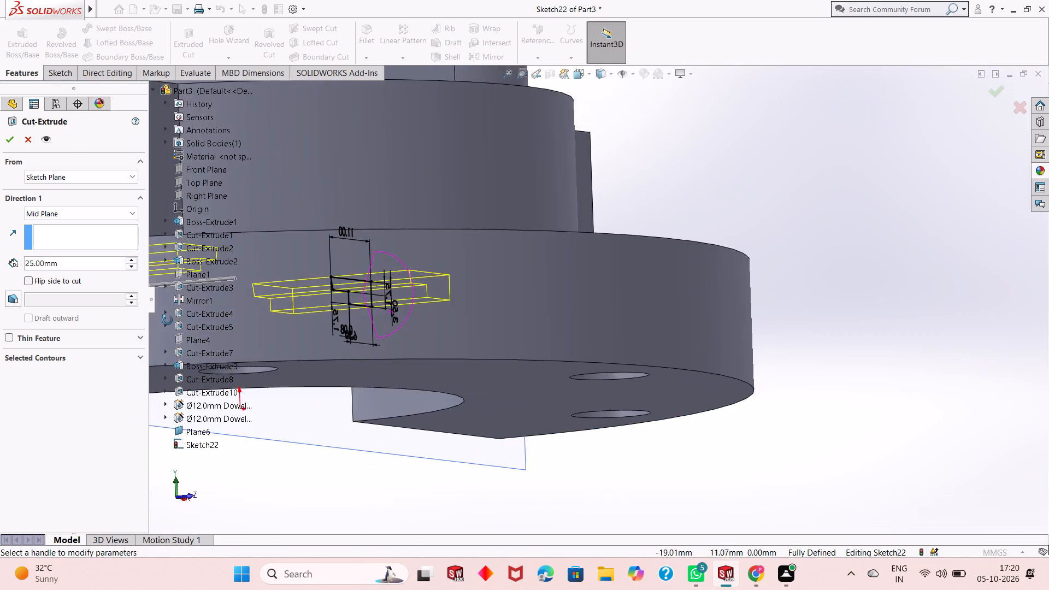
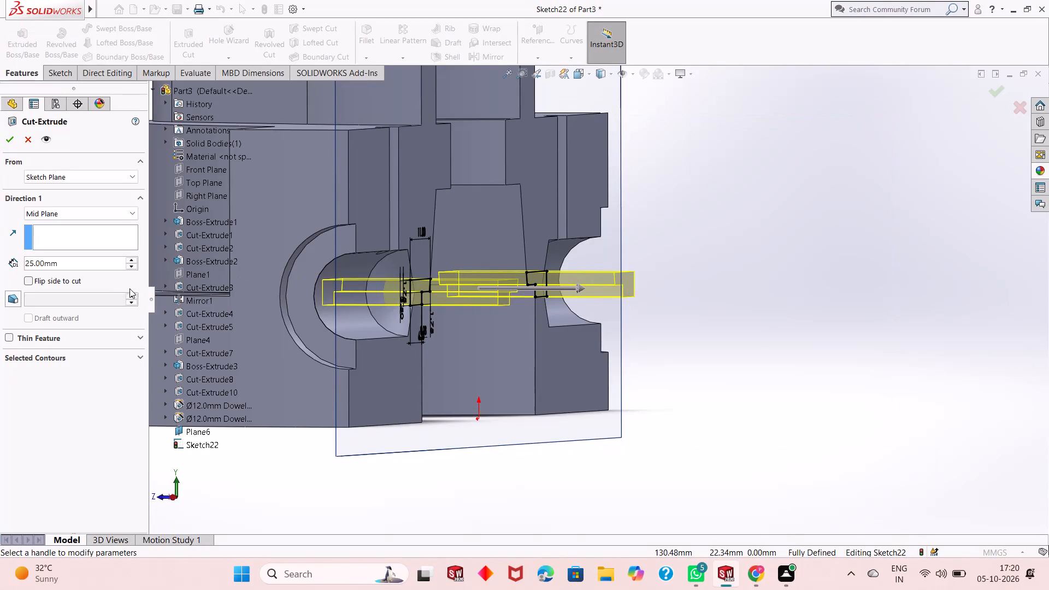
Cut-extrude the two small stepped profiles of the open sketch with a Mid Plane depth of 20 mm.
double_click(92, 261)
type("20")
key("Return")
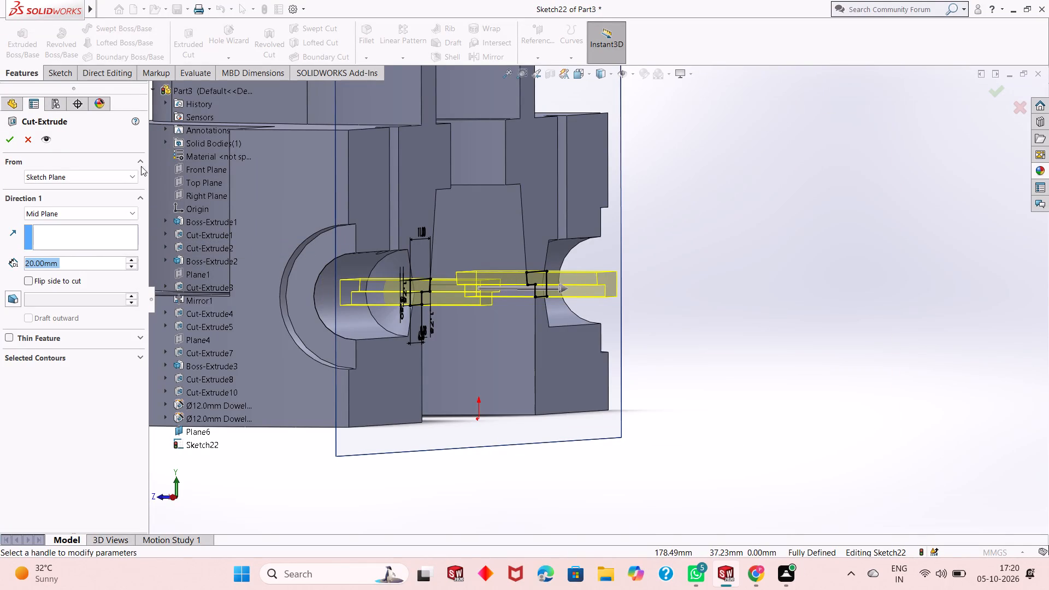
left_click(12, 133)
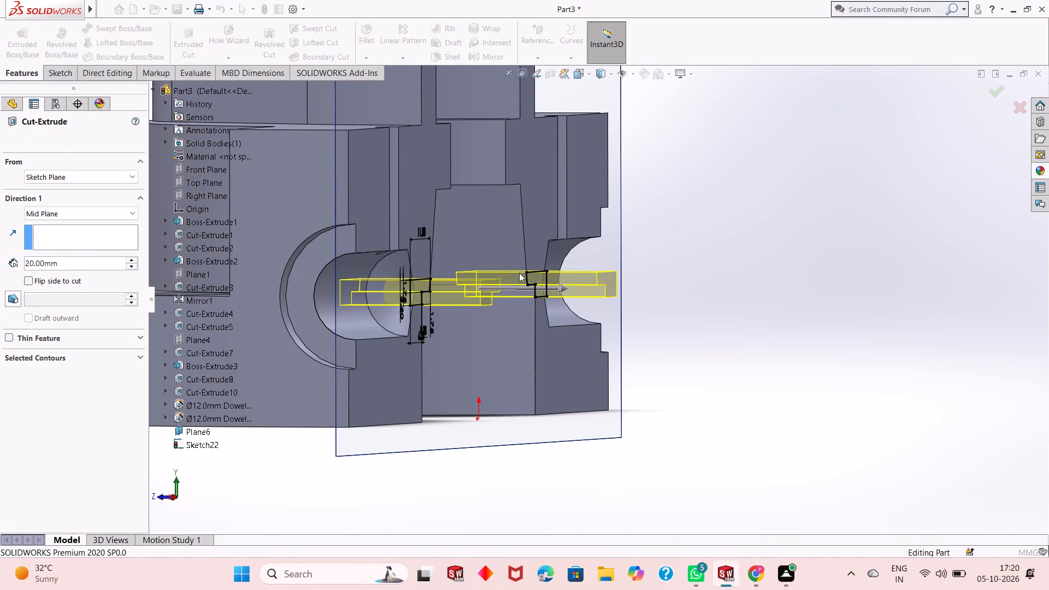
key("Escape")
Examine the new cut in the sectioned part, including a straight-on view of the section face.
middle_click_drag(693, 326, 601, 325)
scroll(330, 304, "up", 2)
middle_click_drag(313, 272, 314, 270)
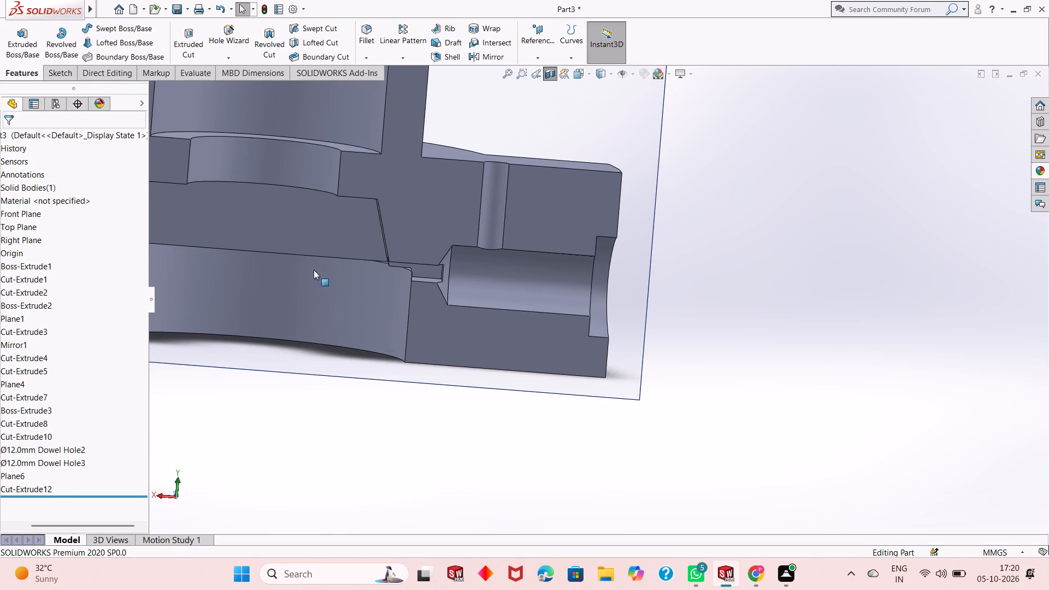
middle_click_drag(314, 270, 348, 256)
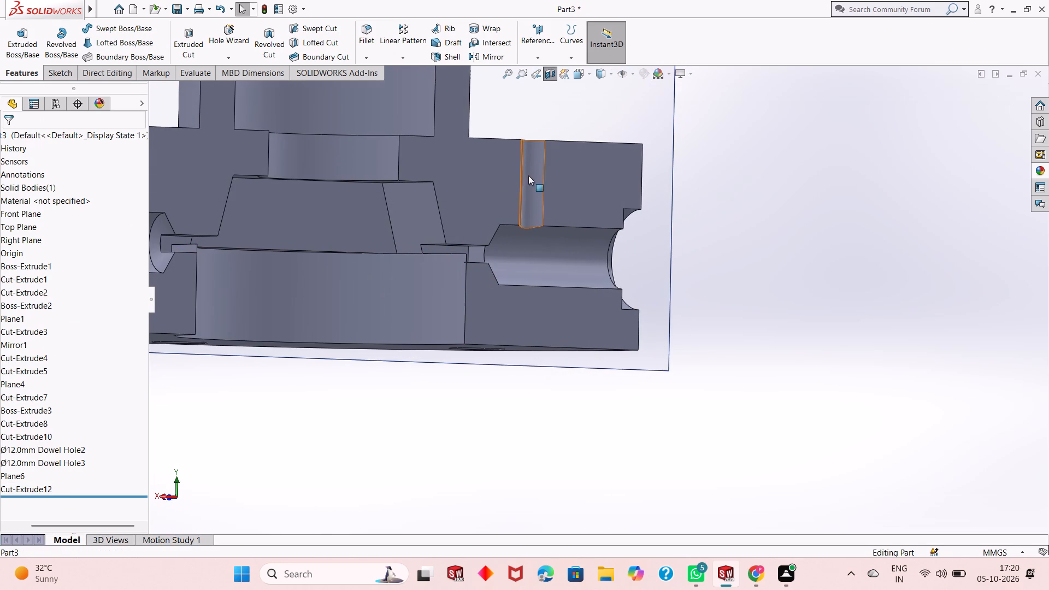
key("ctrl+8")
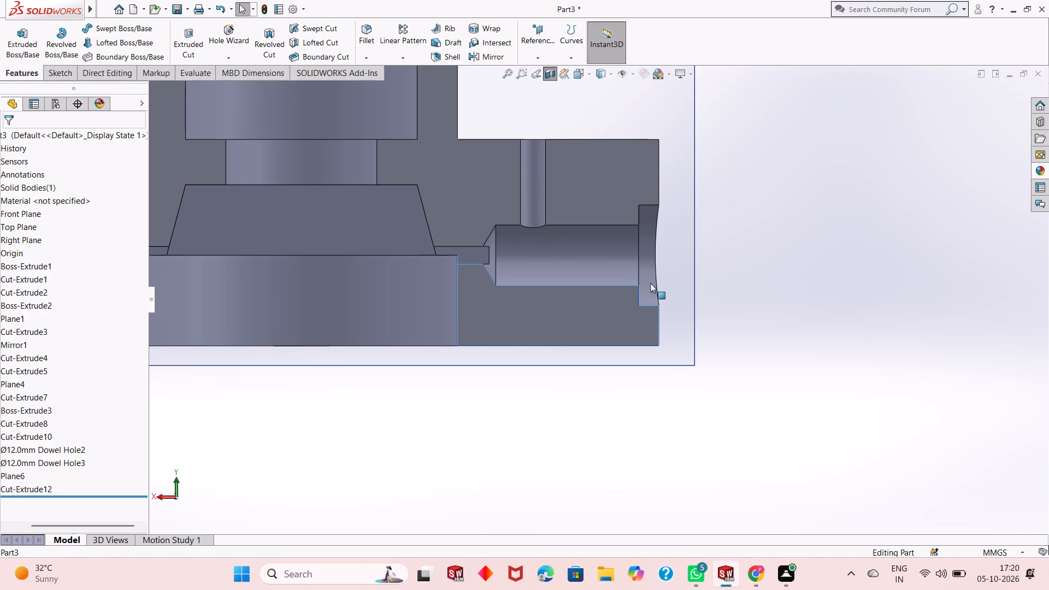
scroll(655, 310, "up", 6)
scroll(552, 250, "down", 2)
scroll(490, 268, "down", 1)
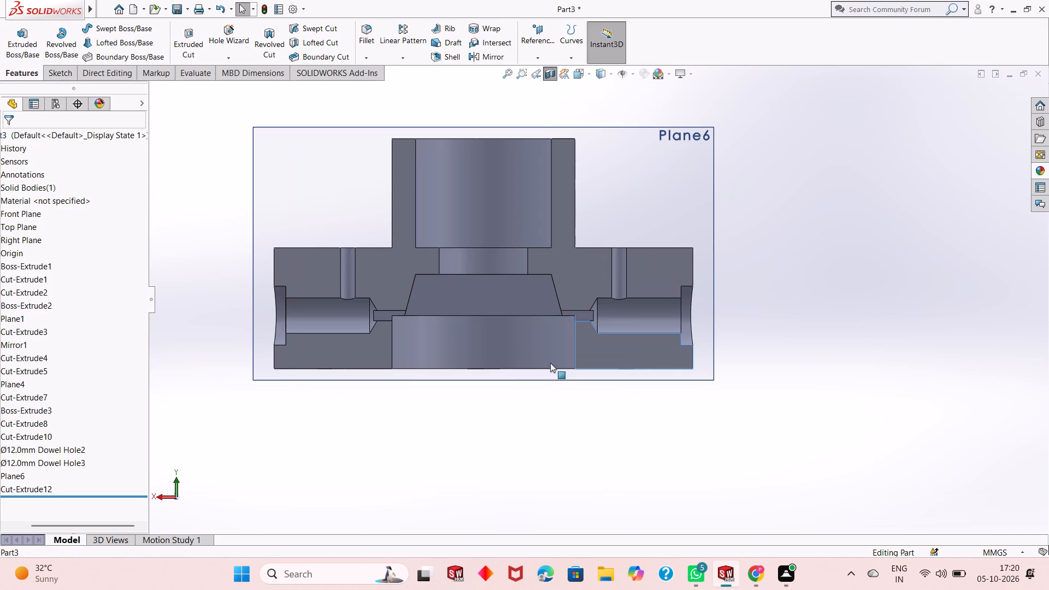
key("Escape")
key("Escape")
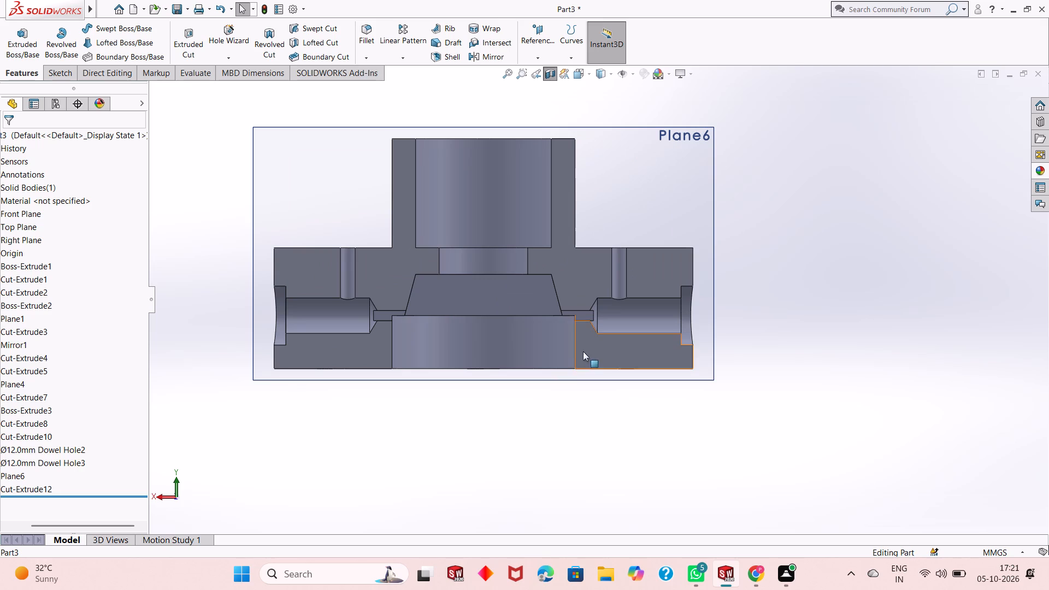
scroll(511, 327, "down", 3)
scroll(511, 327, "up", 2)
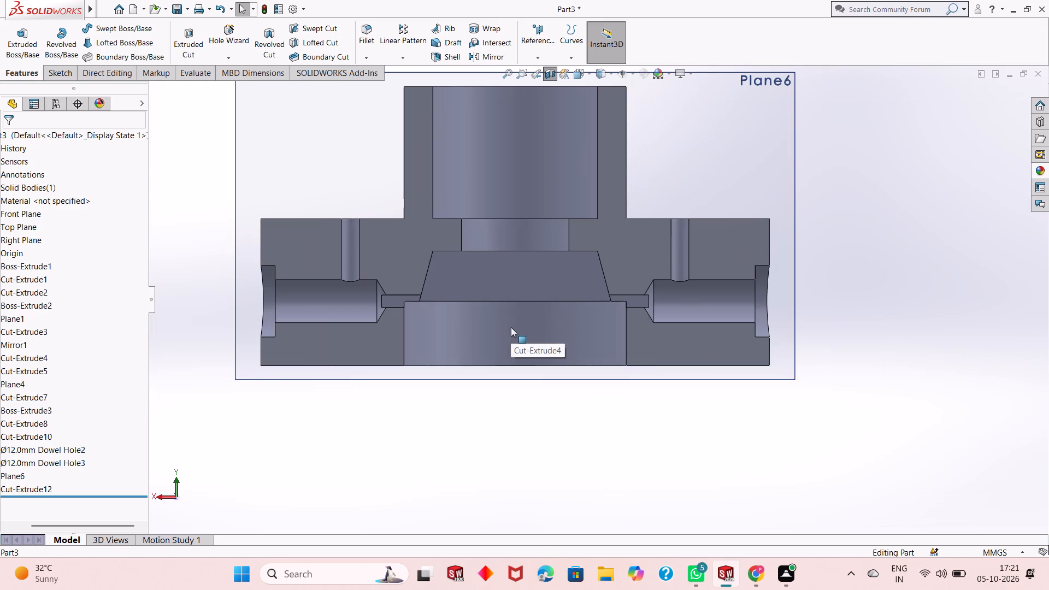
scroll(512, 311, "up", 2)
scroll(534, 230, "down", 2)
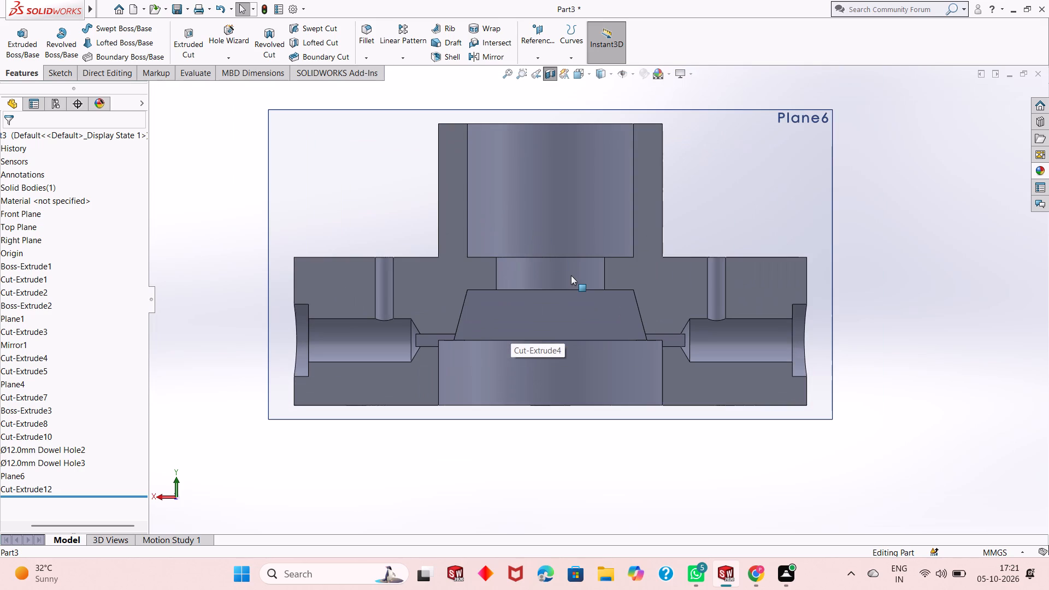
scroll(571, 275, "down", 2)
scroll(571, 275, "up", 2)
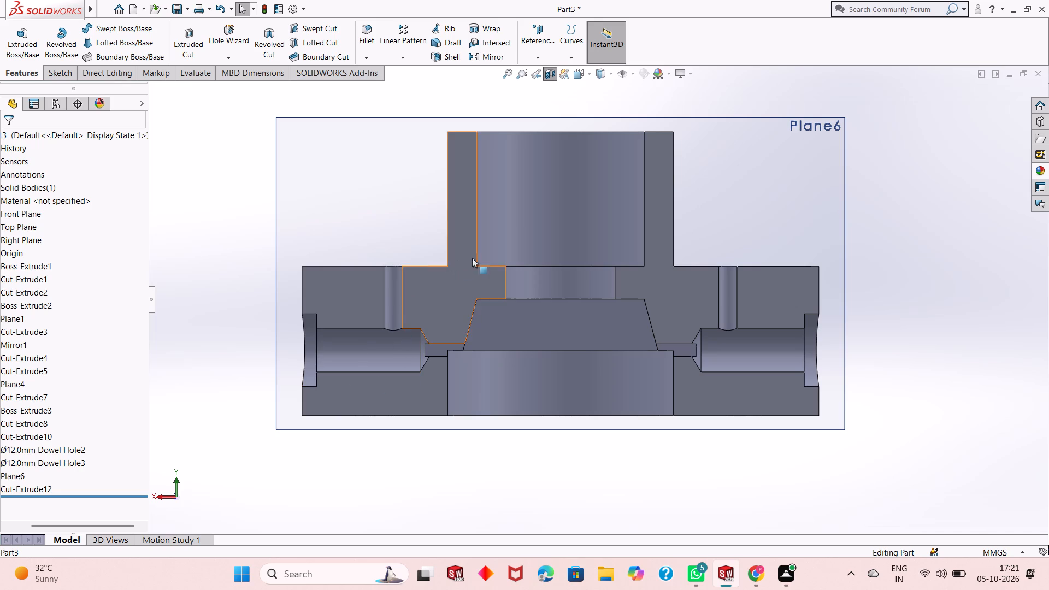
Inspect from several angles how the small cuts connect the side bores with the central cavity.
middle_click_drag(488, 361, 540, 348)
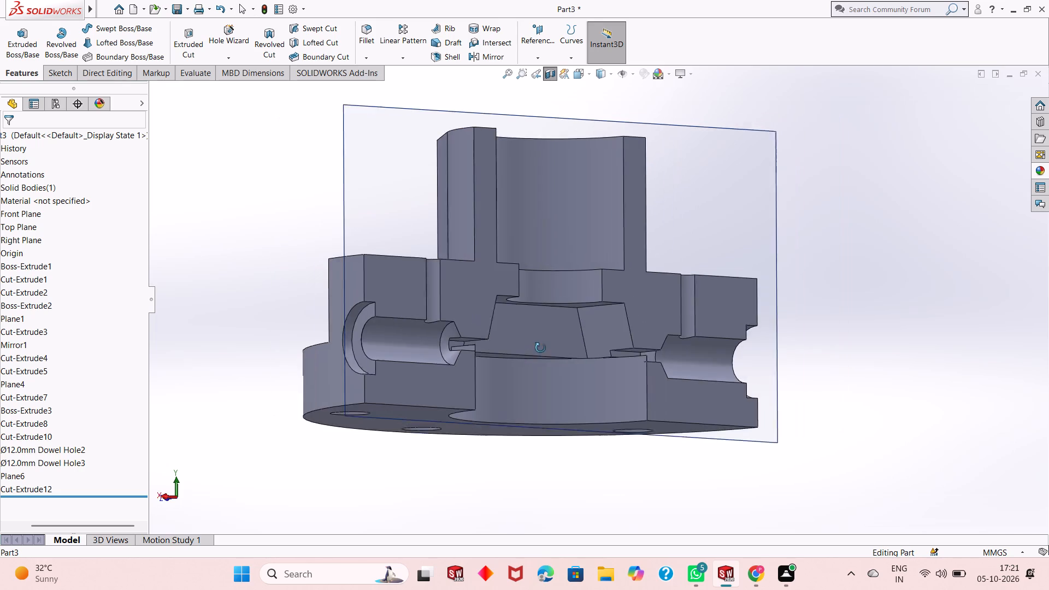
middle_click_drag(540, 348, 563, 368)
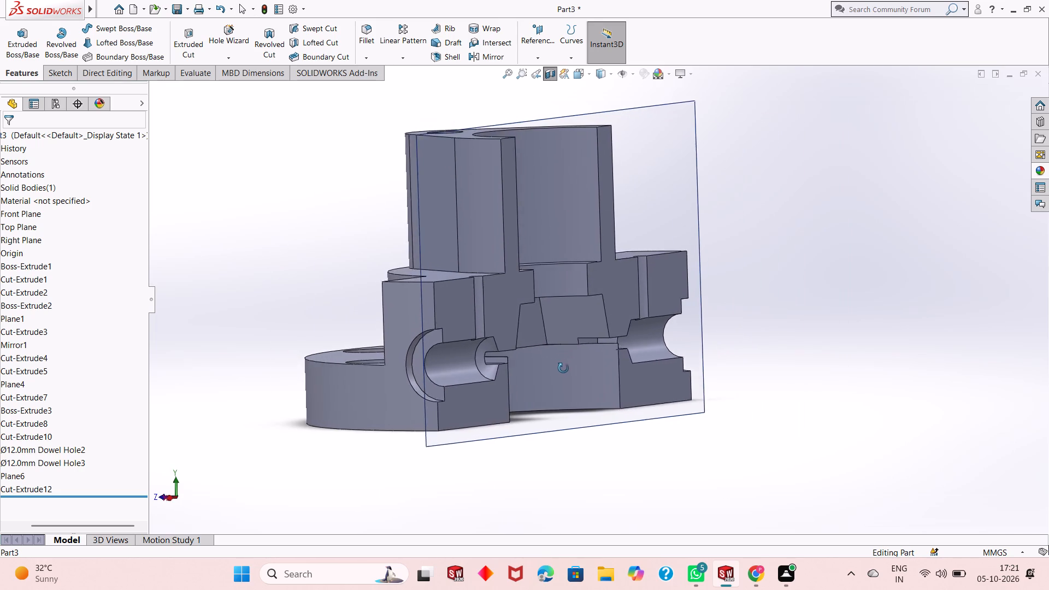
middle_click_drag(563, 368, 620, 358)
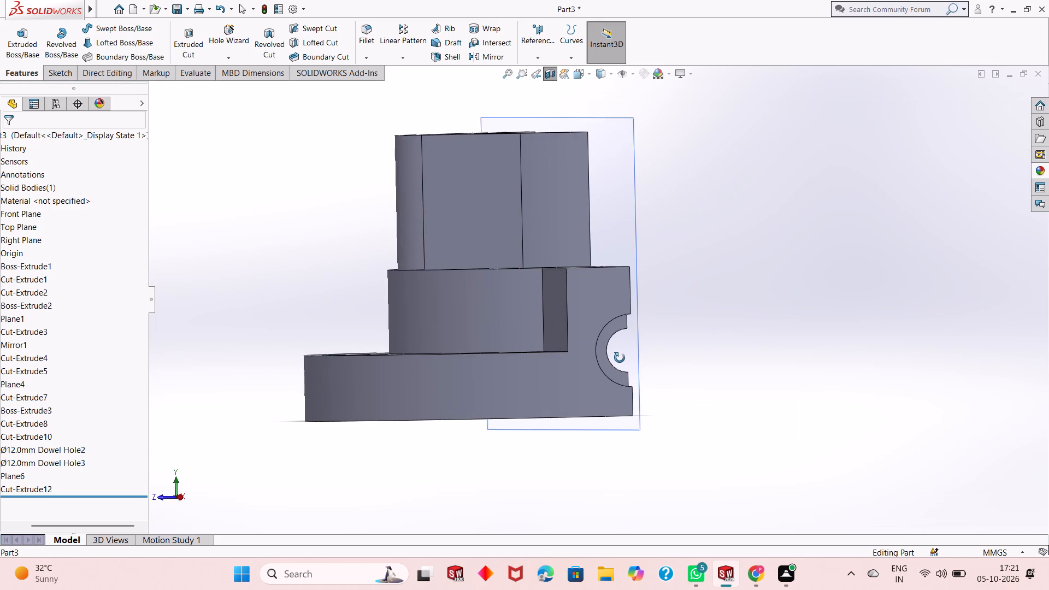
middle_click_drag(620, 358, 539, 367)
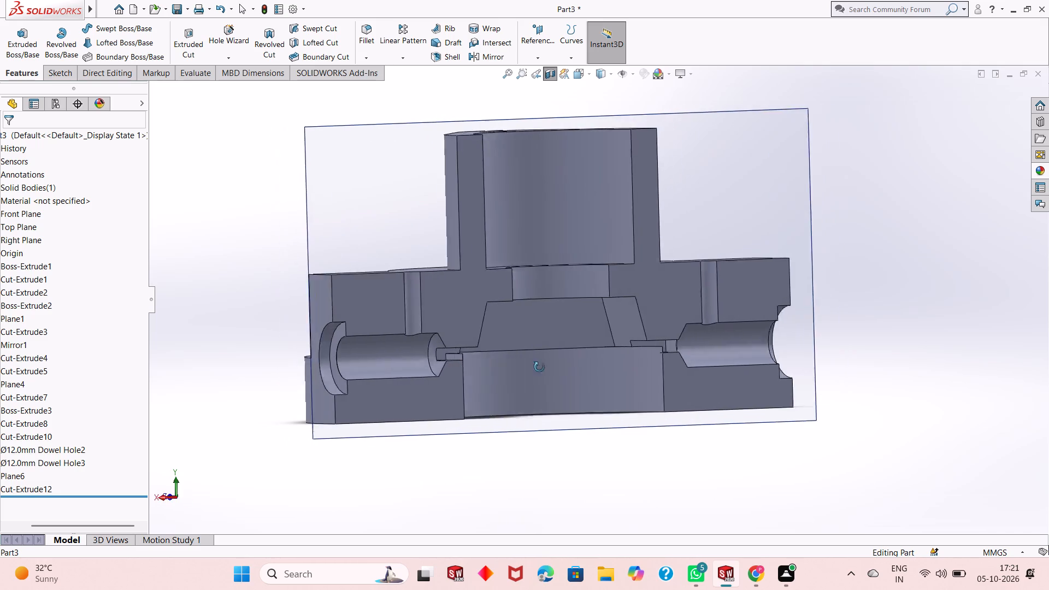
middle_click_drag(539, 367, 548, 367)
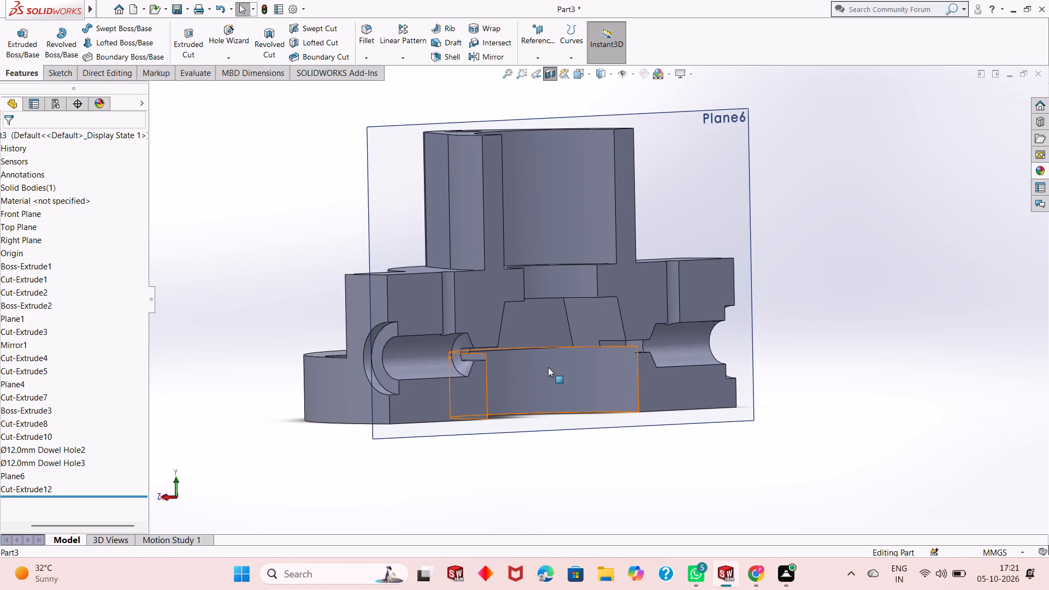
scroll(497, 347, "down", 2)
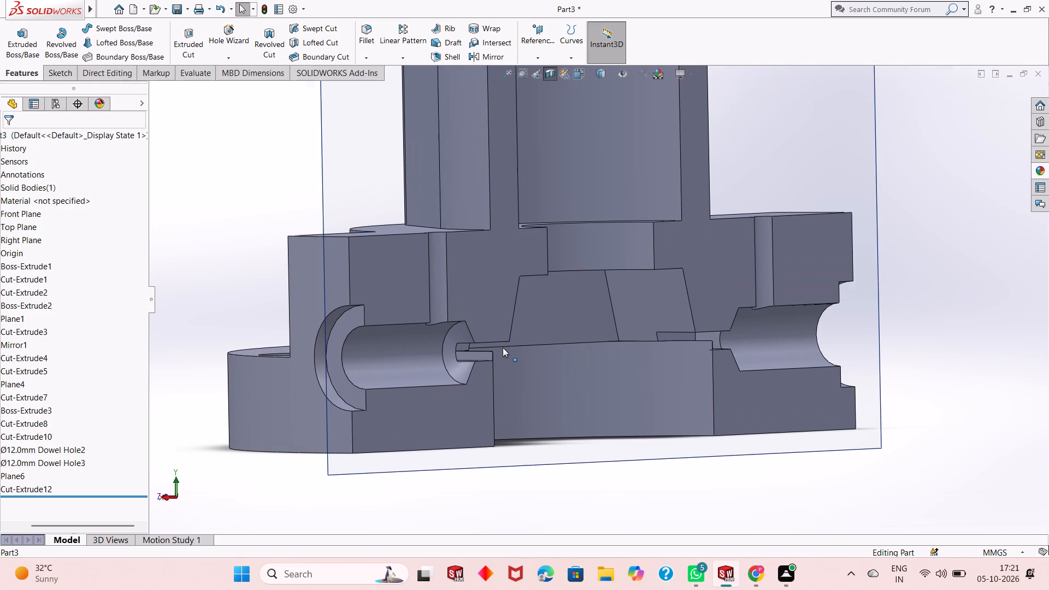
scroll(503, 347, "down", 2)
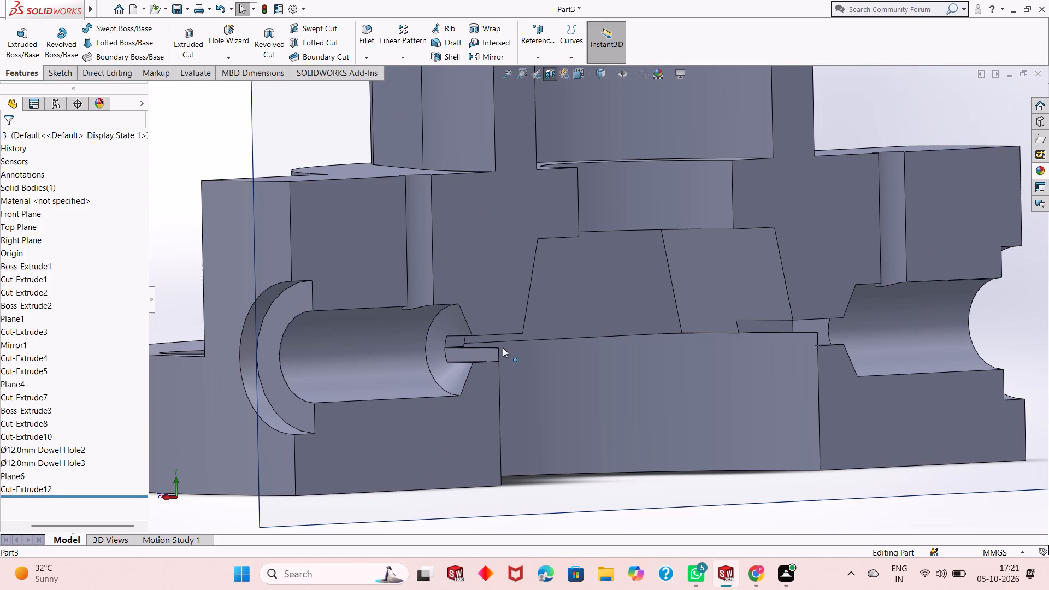
scroll(503, 347, "down", 1)
scroll(503, 347, "up", 1)
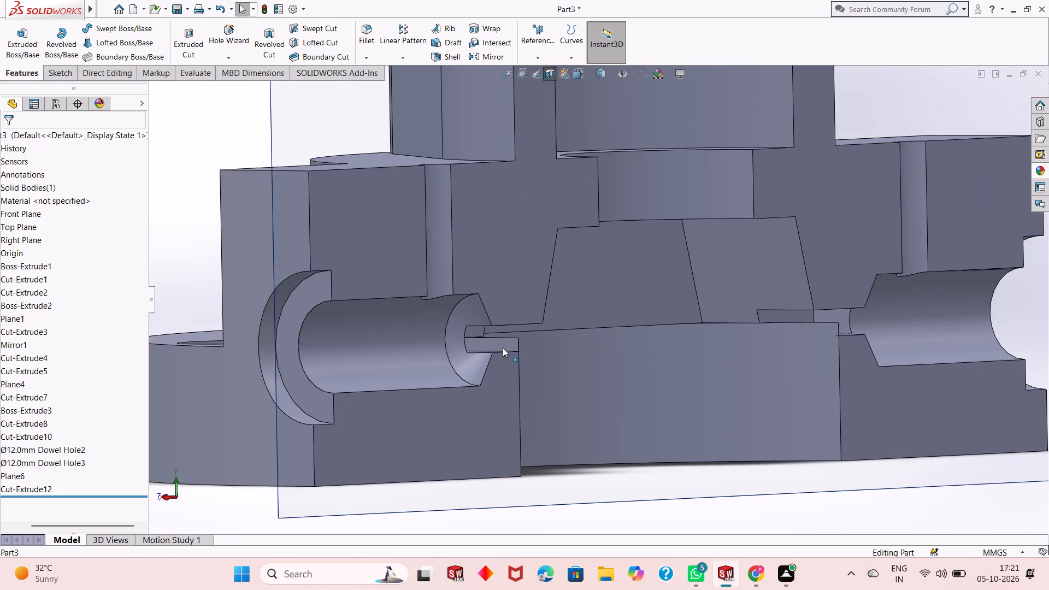
scroll(503, 347, "up", 2)
middle_click_drag(546, 345, 547, 345)
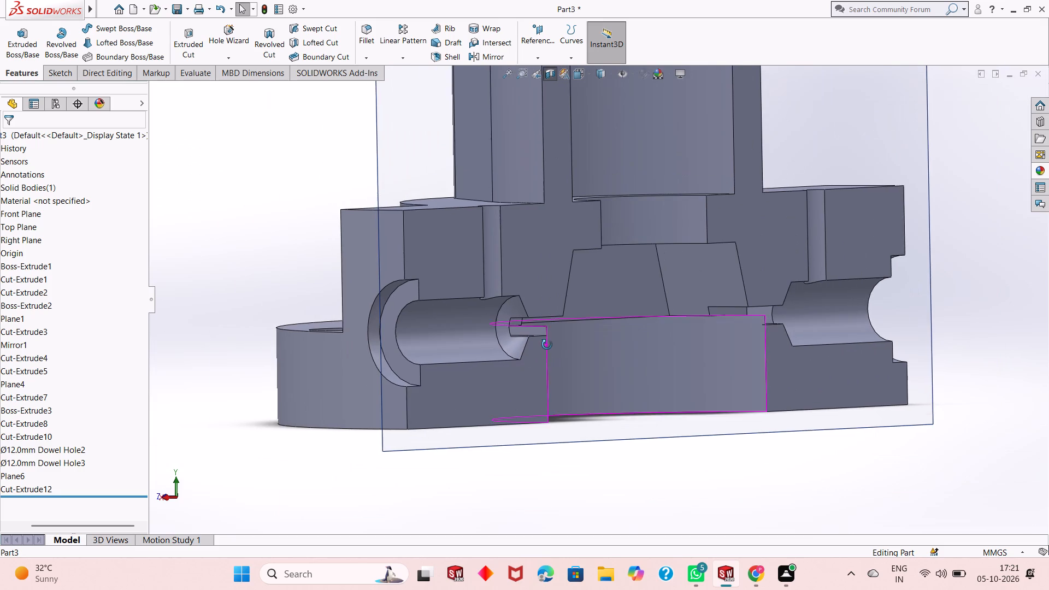
middle_click_drag(547, 345, 570, 343)
scroll(599, 309, "down", 4)
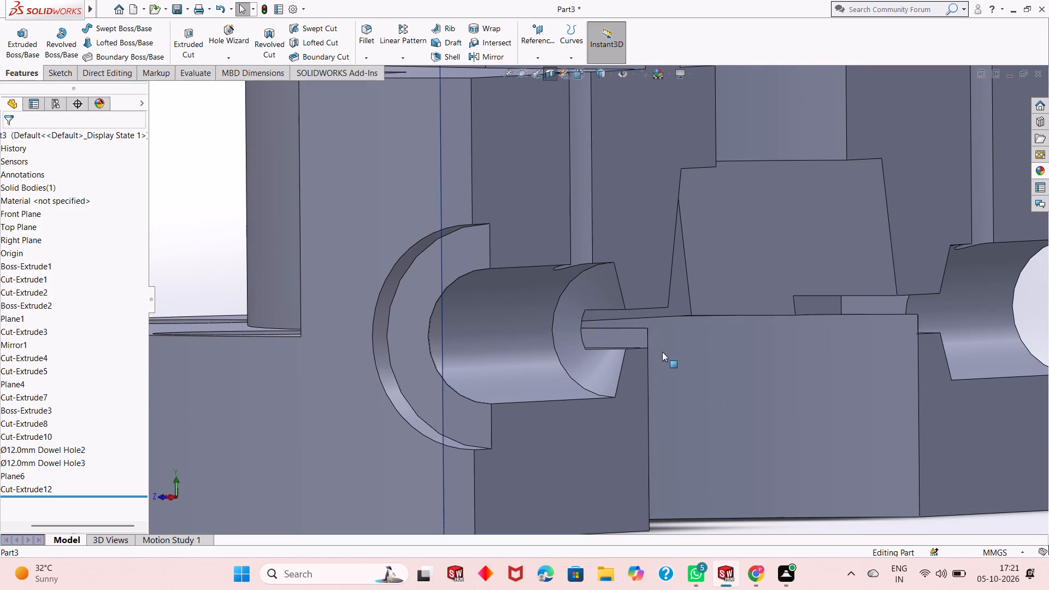
middle_click_drag(692, 346, 656, 352)
scroll(644, 383, "up", 5)
scroll(634, 339, "up", 1)
middle_click_drag(641, 339, 616, 349)
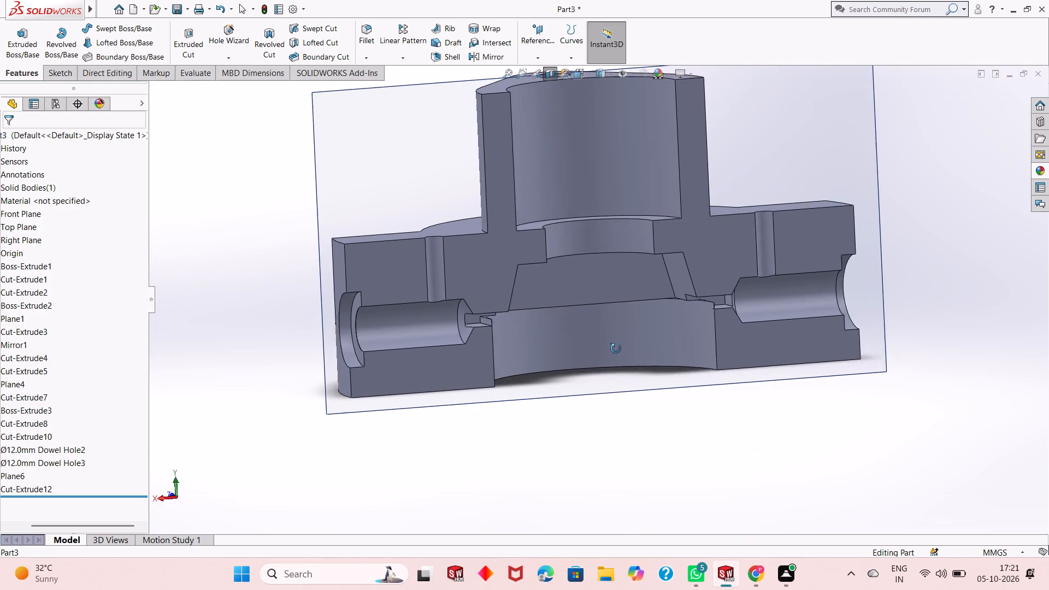
middle_click_drag(616, 349, 613, 350)
scroll(595, 346, "up", 1)
scroll(614, 296, "down", 2)
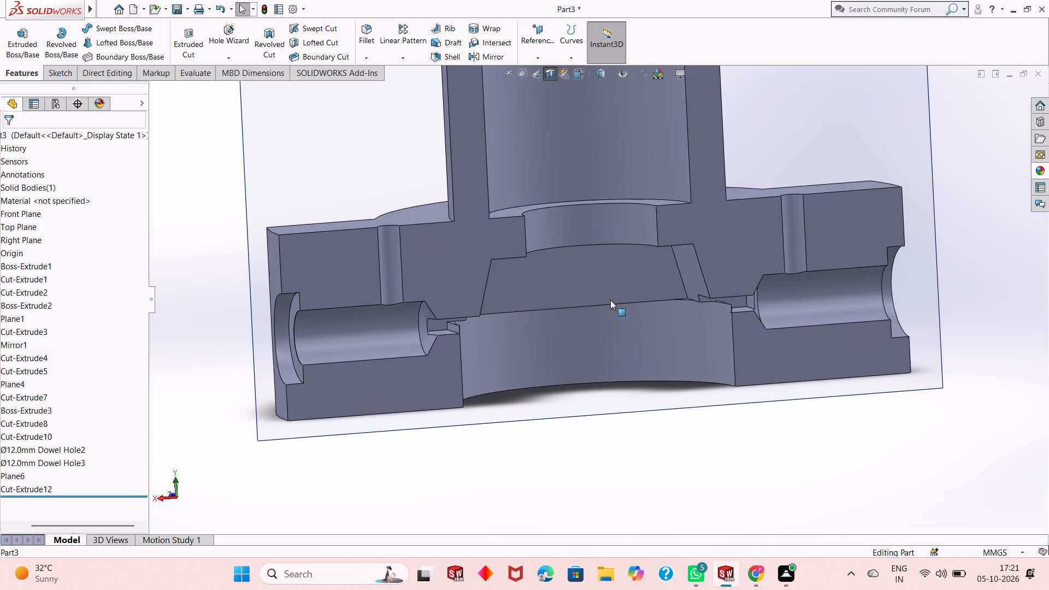
key("ctrl+8")
scroll(617, 316, "up", 1)
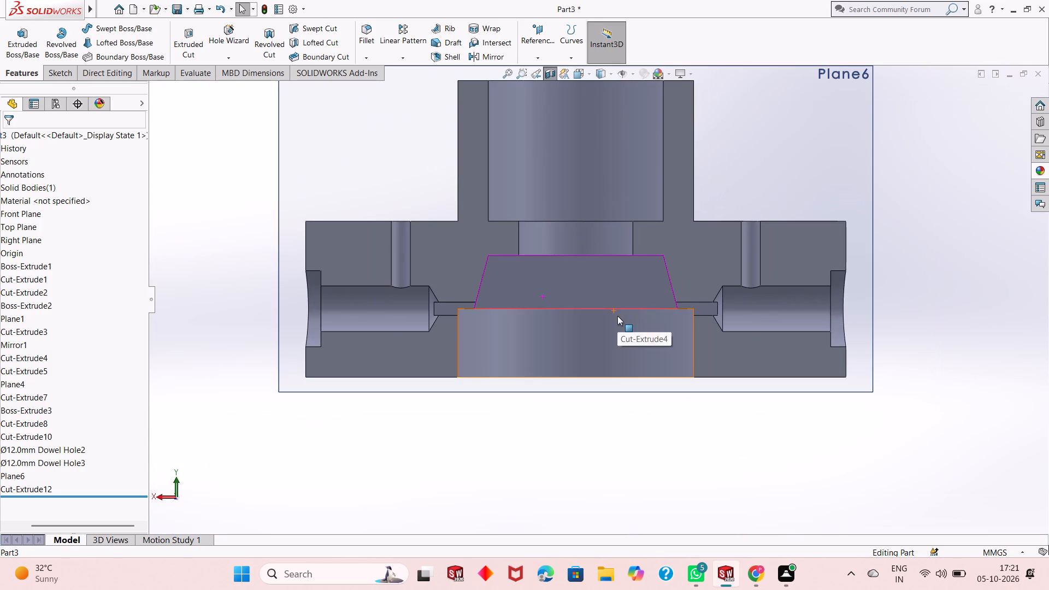
scroll(617, 316, "up", 2)
scroll(591, 204, "down", 1)
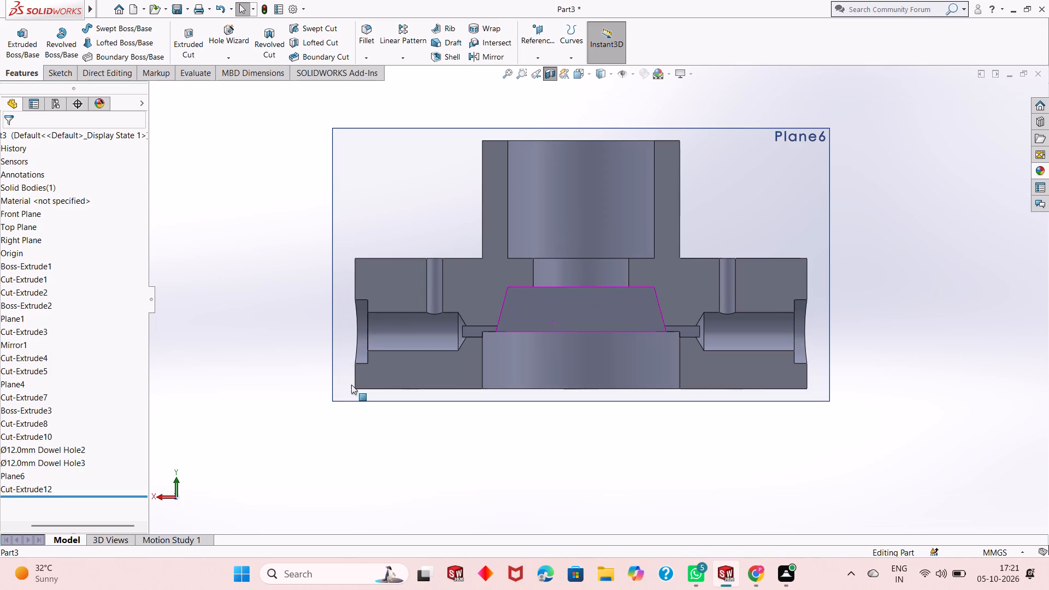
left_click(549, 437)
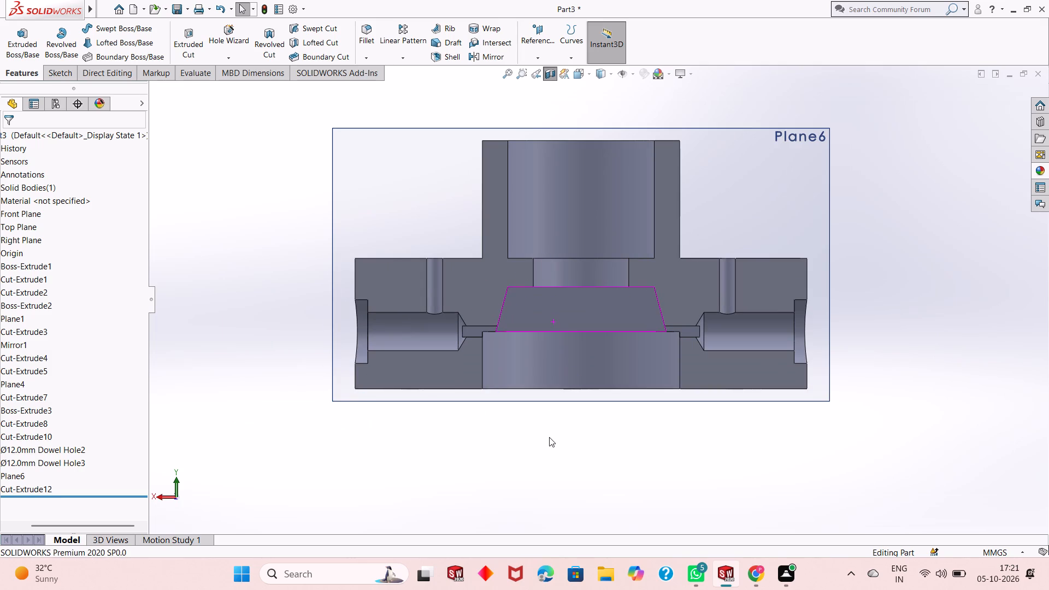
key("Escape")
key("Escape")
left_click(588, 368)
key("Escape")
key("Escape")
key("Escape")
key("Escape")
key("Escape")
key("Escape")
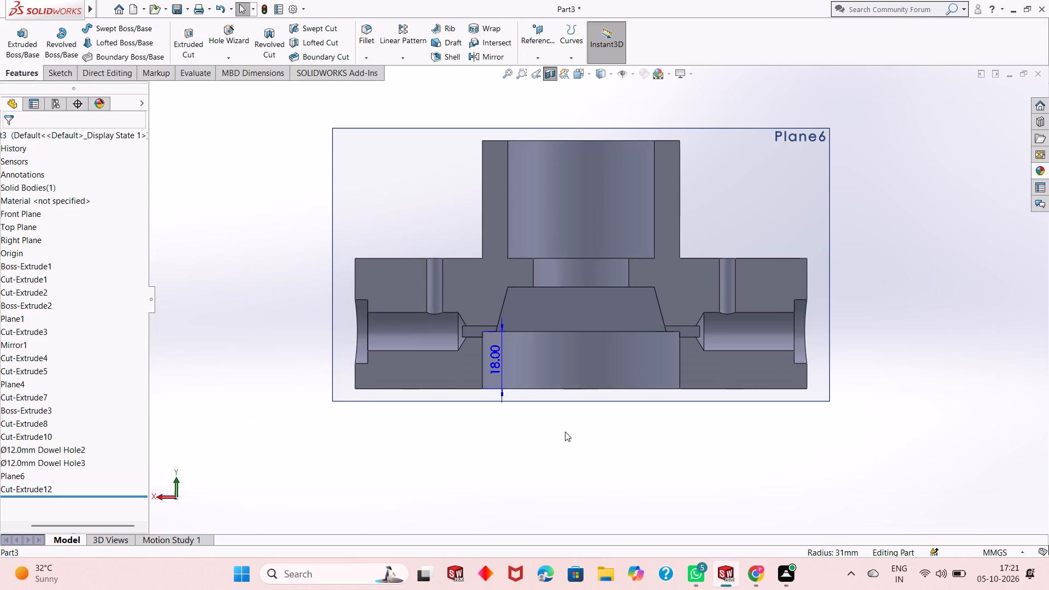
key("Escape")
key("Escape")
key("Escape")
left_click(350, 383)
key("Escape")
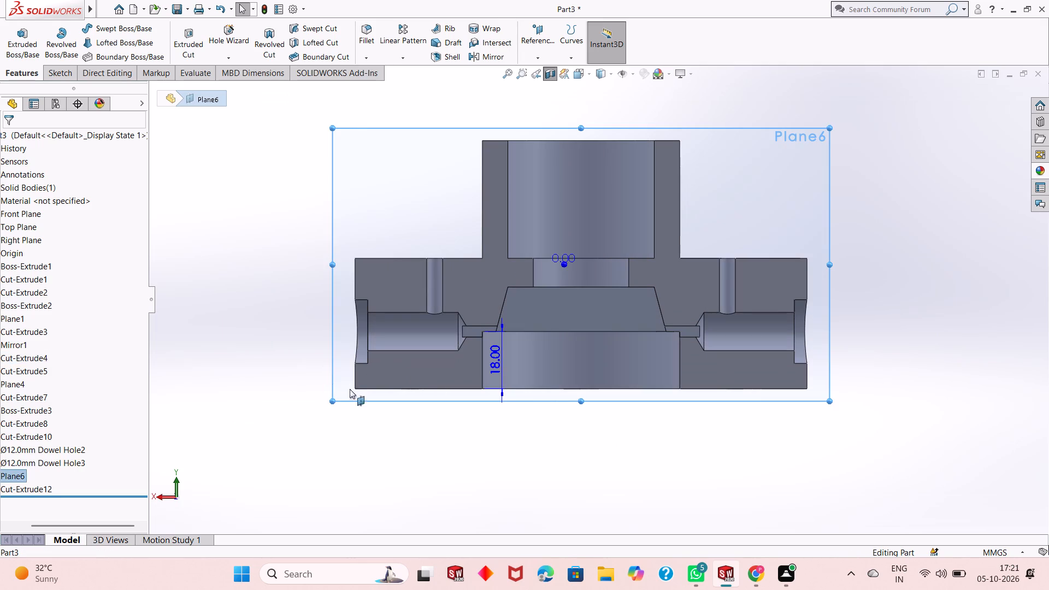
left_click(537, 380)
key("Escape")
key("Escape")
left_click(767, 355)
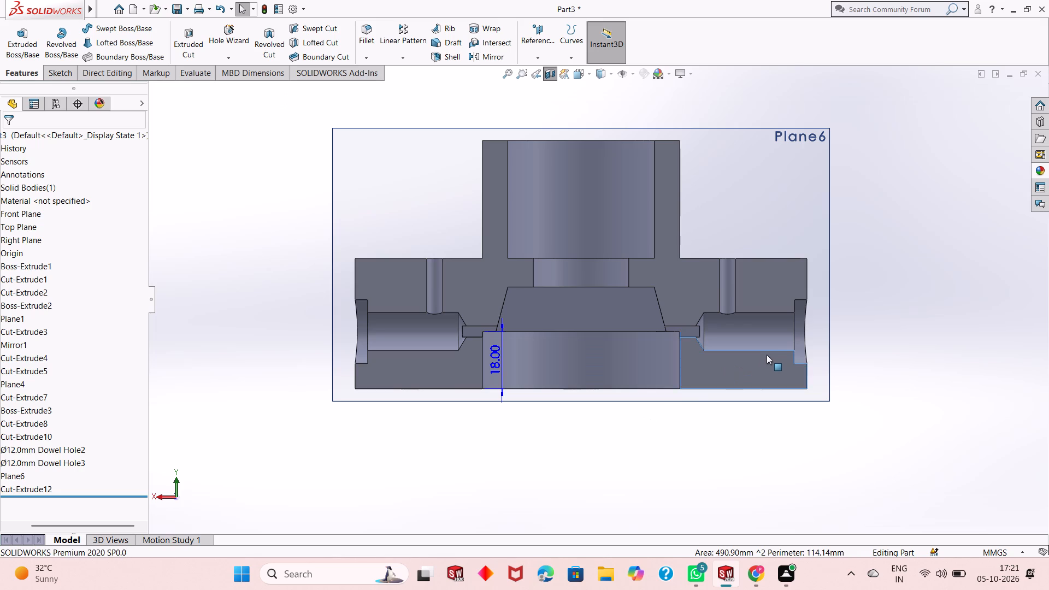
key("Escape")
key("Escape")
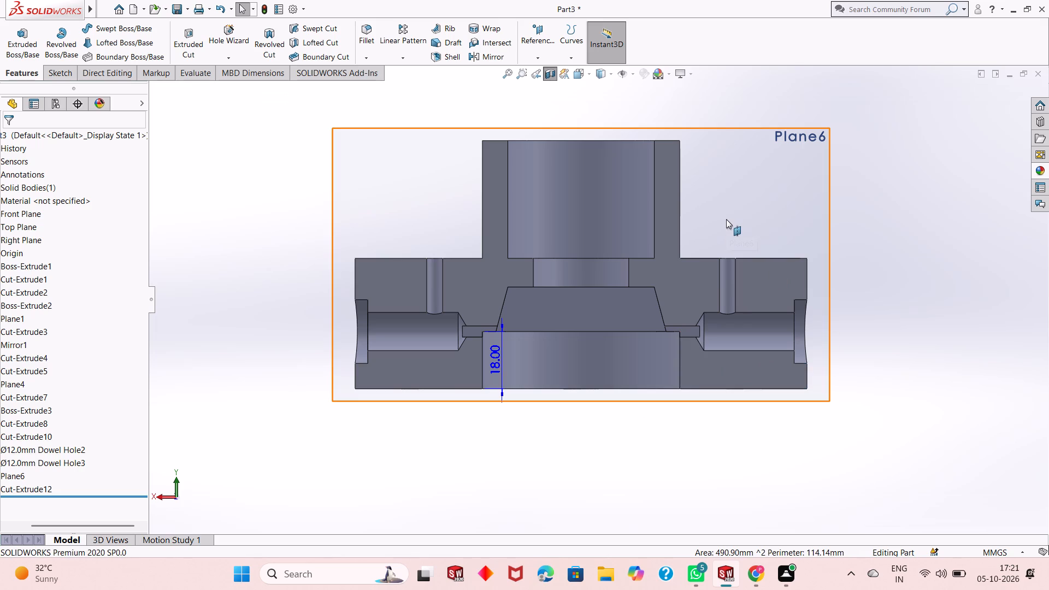
Turn off the section view to show the whole part.
left_click(552, 73)
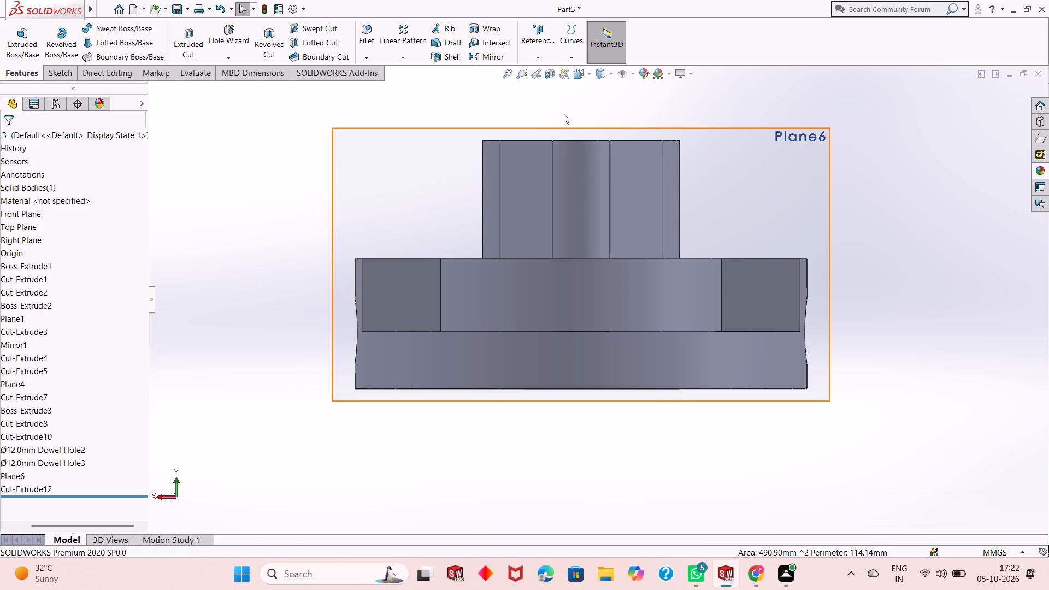
left_click(556, 79)
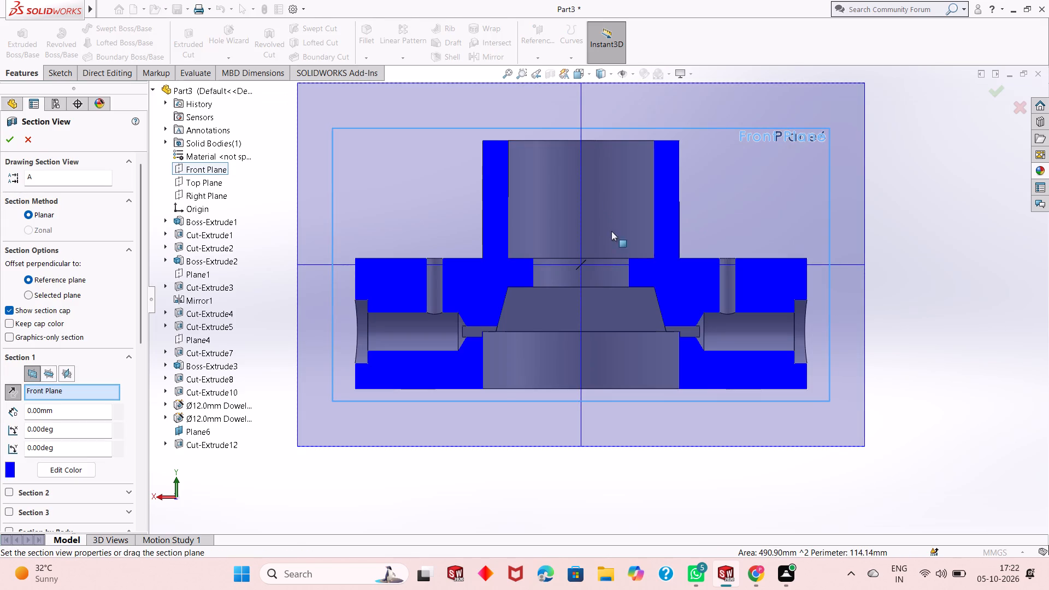
key("Escape")
Hide the Plane6 reference plane that stands across the part.
scroll(610, 318, "up", 1)
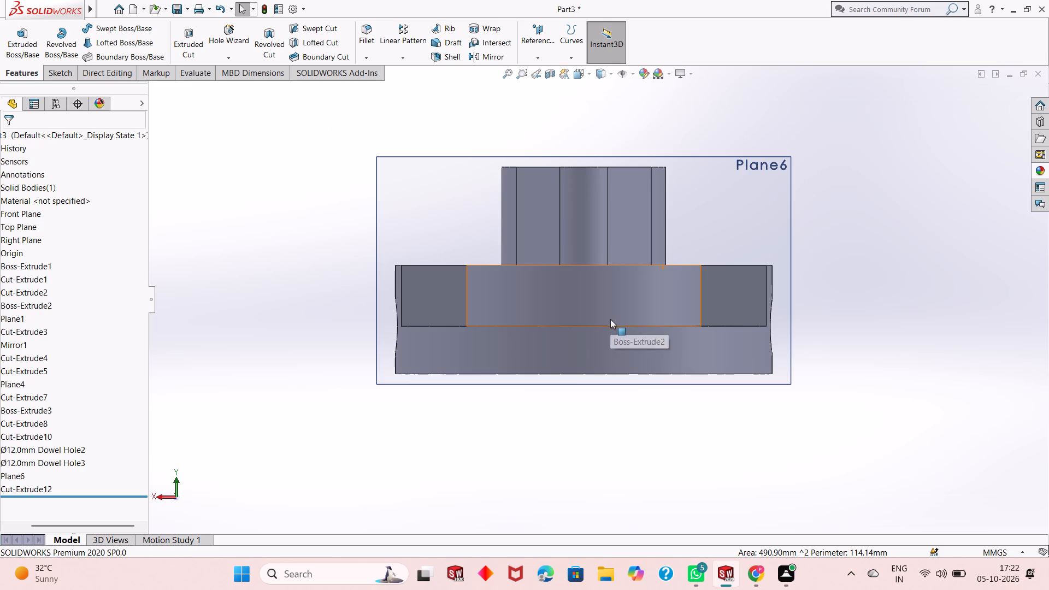
middle_click_drag(610, 320, 643, 377)
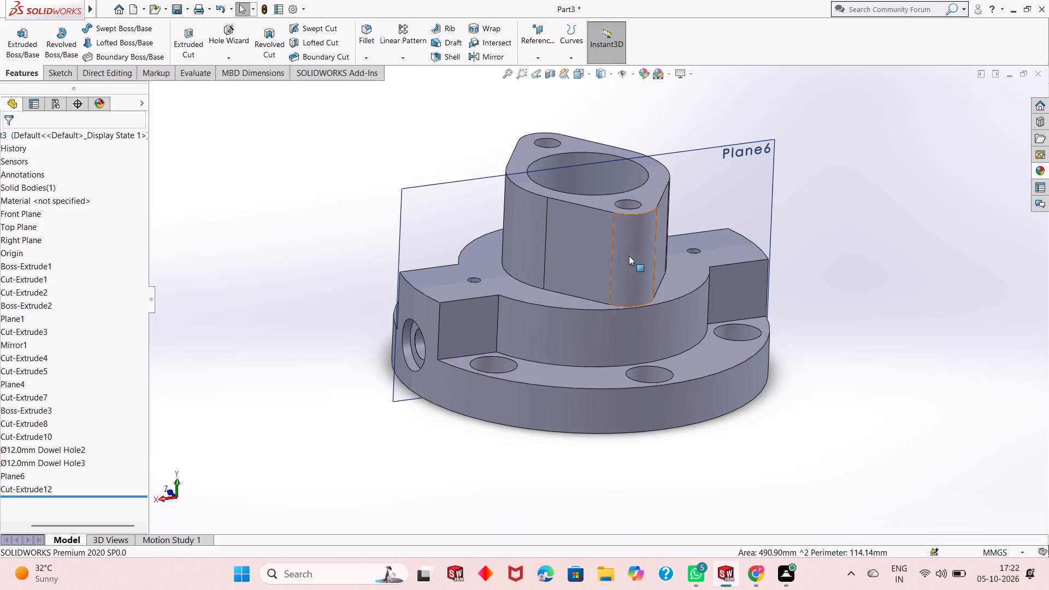
middle_click_drag(634, 259, 637, 285)
right_click(740, 146)
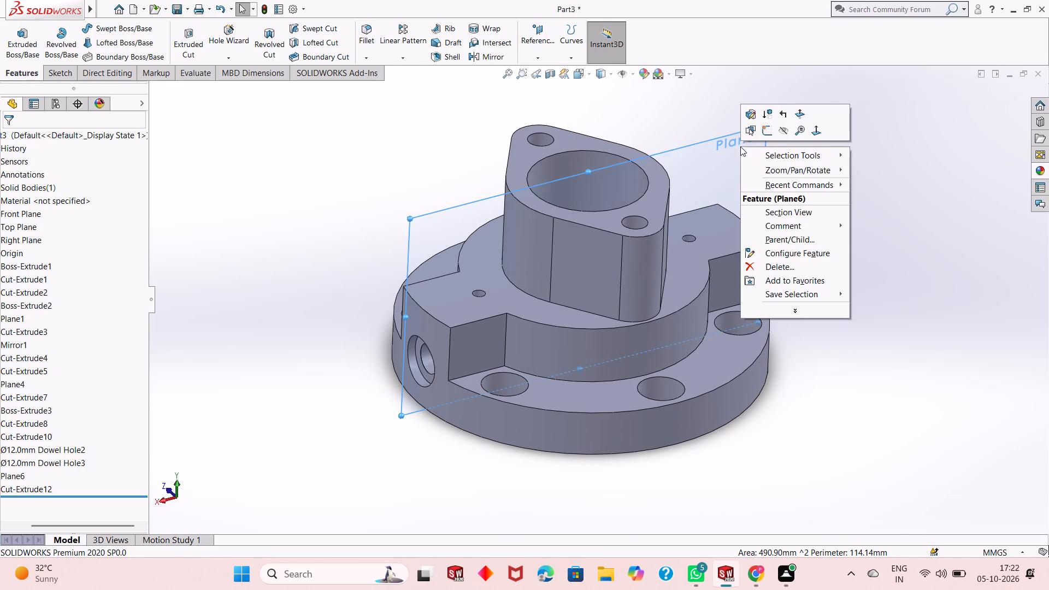
left_click(785, 134)
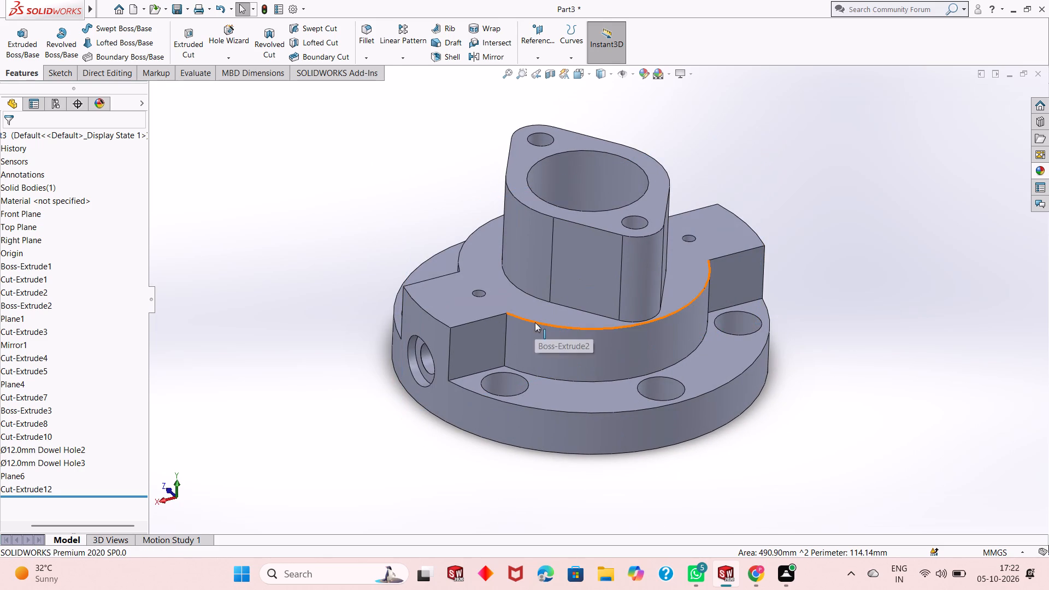
Examine the whole part's exterior from several angles, including the underside and the counterbored side bore.
middle_click(539, 300)
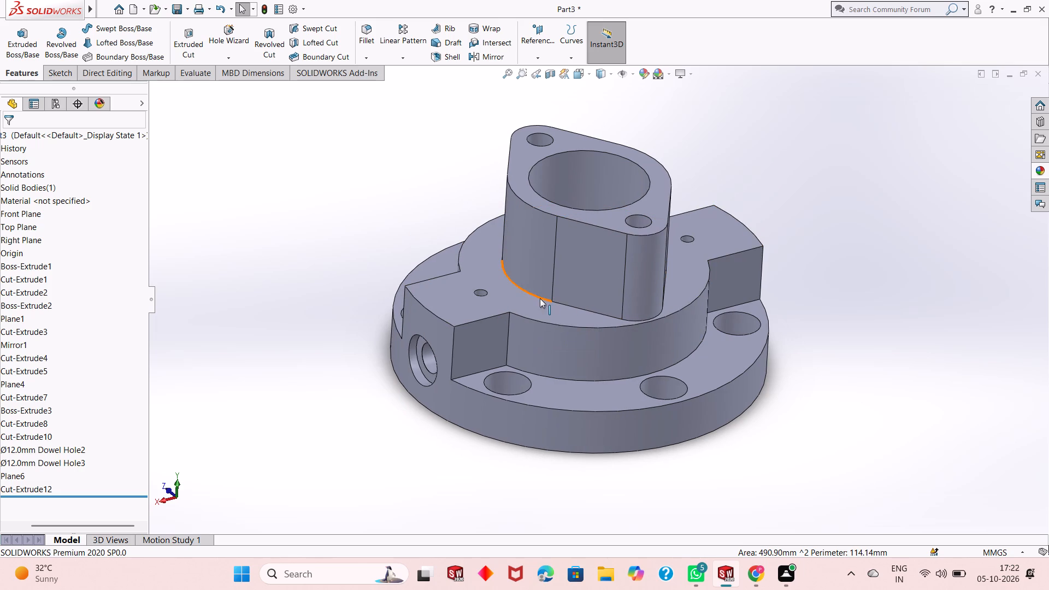
middle_click_drag(644, 321, 603, 339)
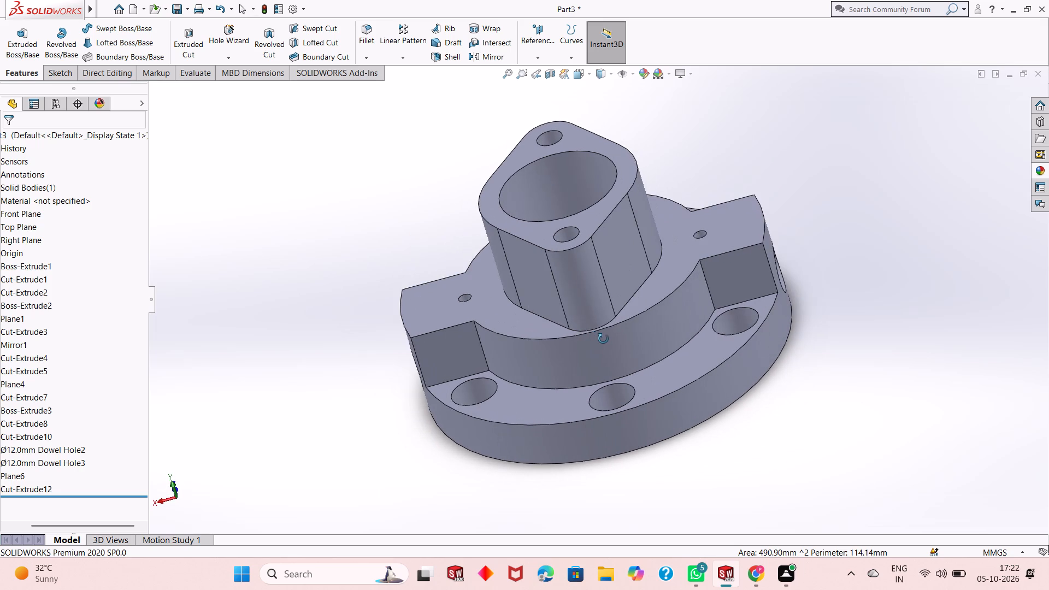
middle_click_drag(603, 339, 635, 325)
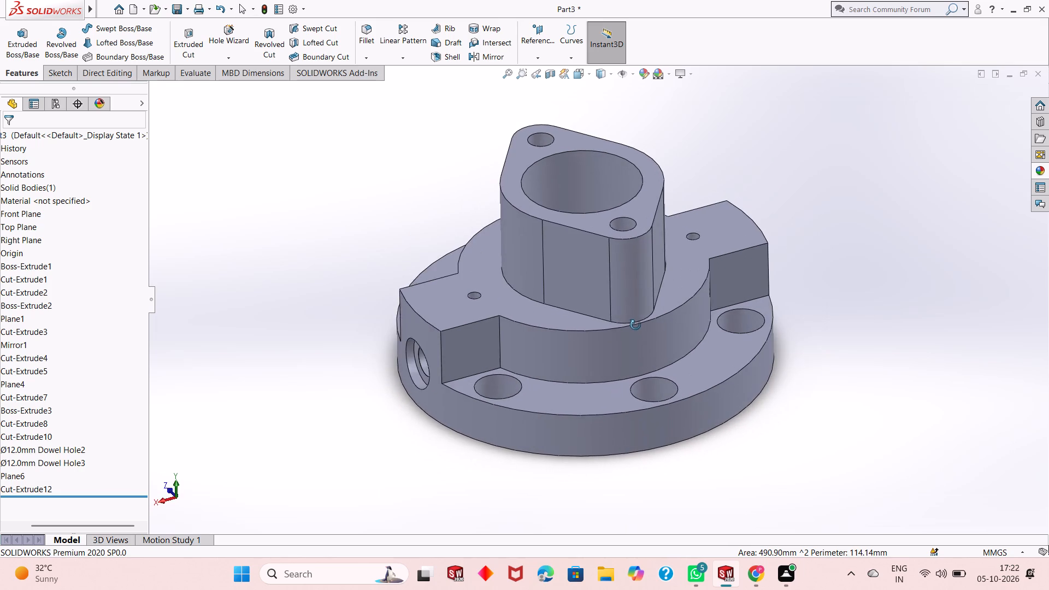
middle_click_drag(635, 325, 753, 245)
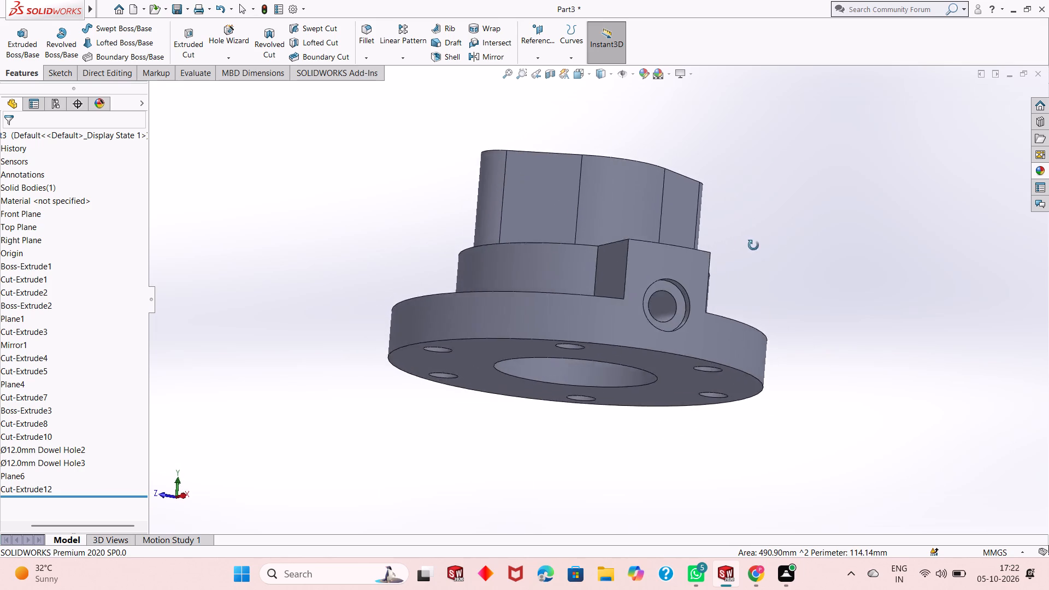
middle_click_drag(753, 245, 773, 297)
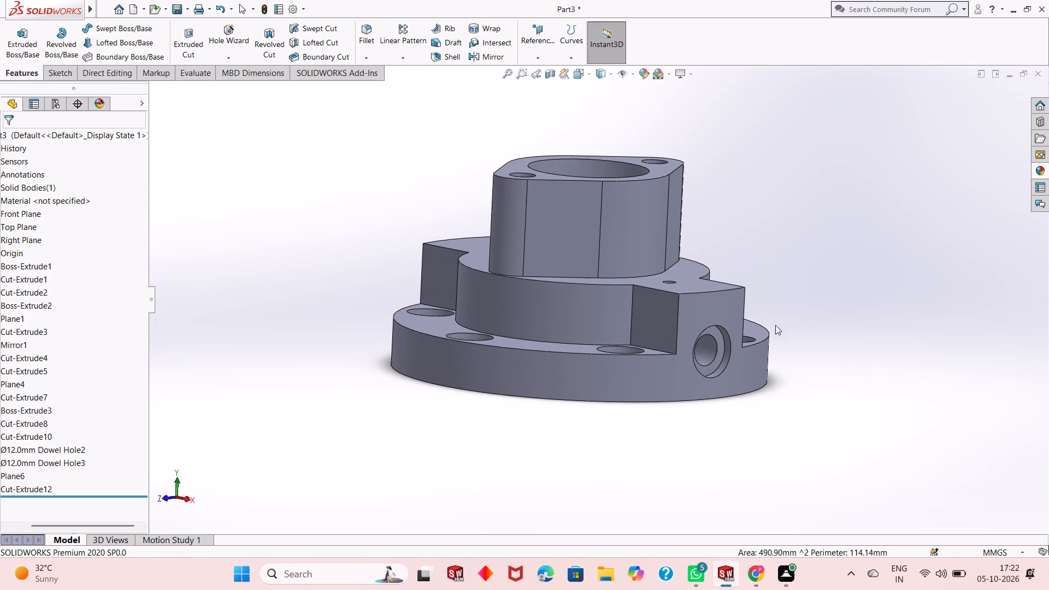
scroll(706, 346, "down", 1)
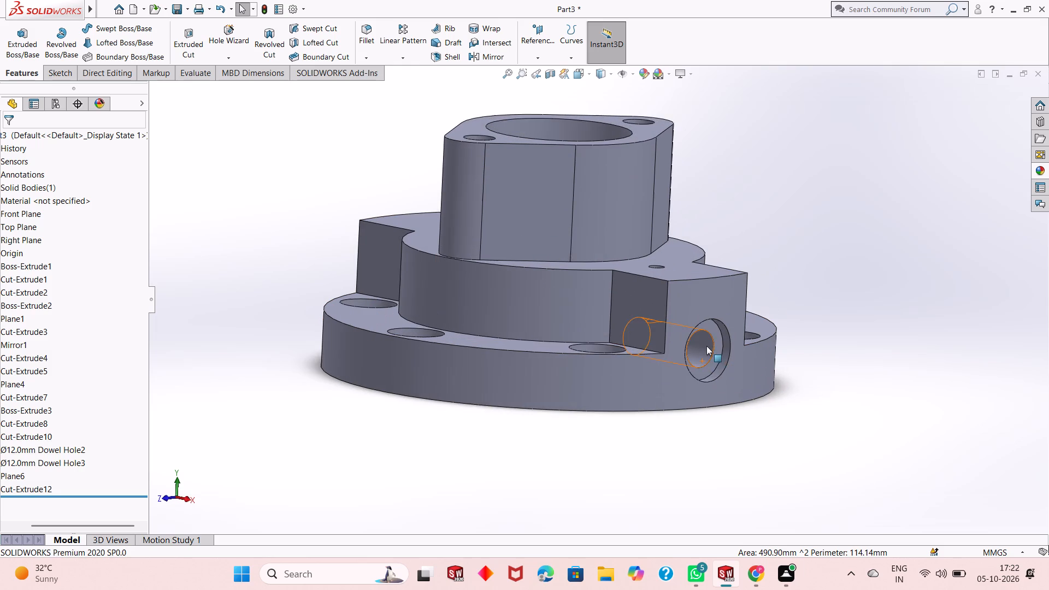
scroll(706, 346, "down", 1)
scroll(702, 363, "up", 1)
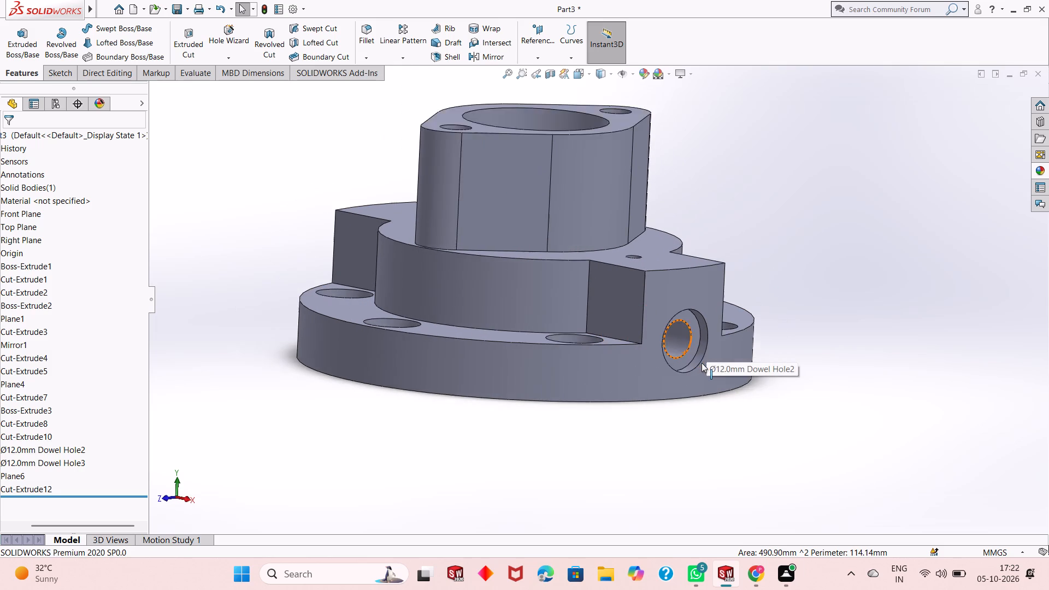
scroll(702, 363, "up", 2)
middle_click_drag(624, 275, 644, 367)
scroll(642, 371, "up", 1)
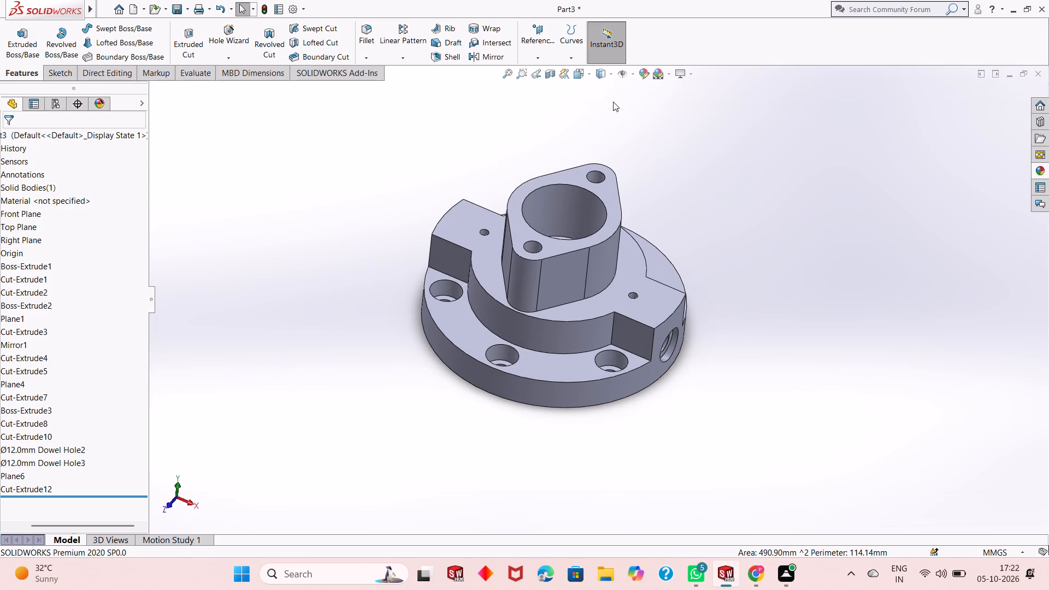
Try several colours on the whole part and apply a bright red with a red component of 240.
left_click(646, 75)
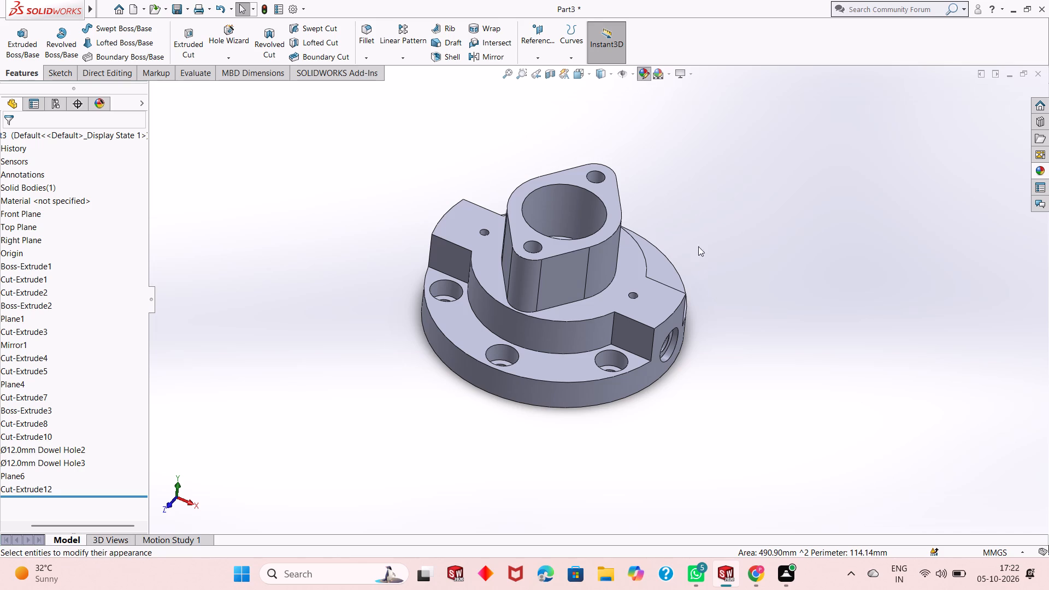
left_click(34, 476)
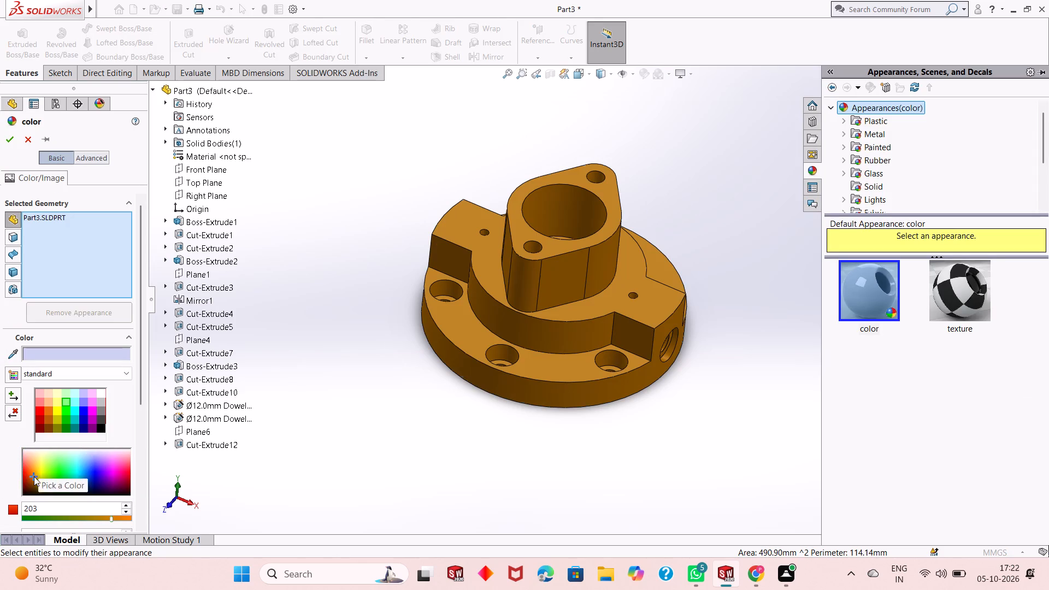
left_click(128, 471)
left_click(122, 468)
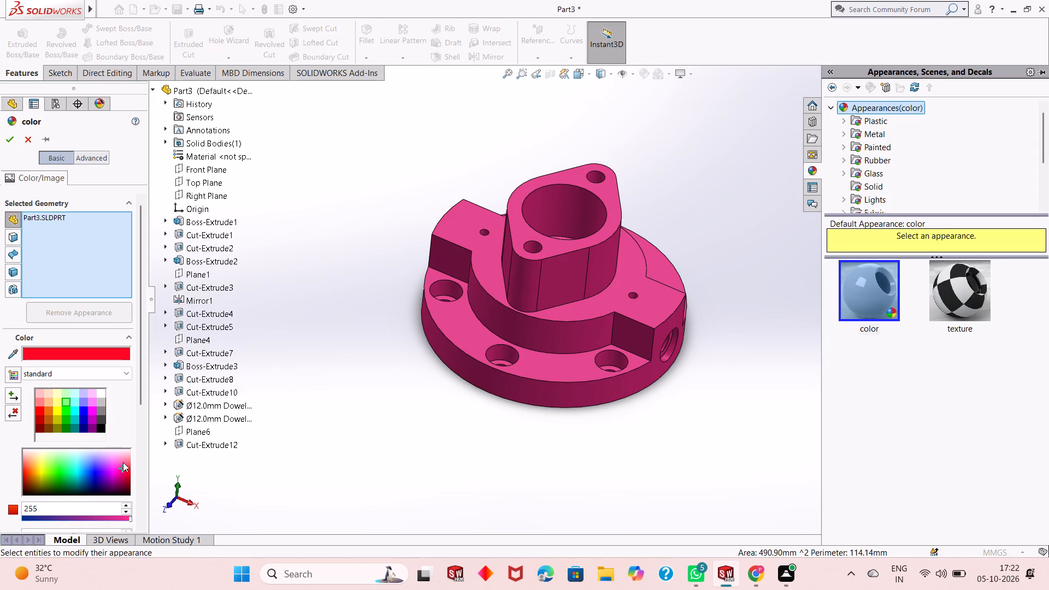
left_click(123, 462)
left_click(123, 479)
left_click(117, 496)
left_click(114, 493)
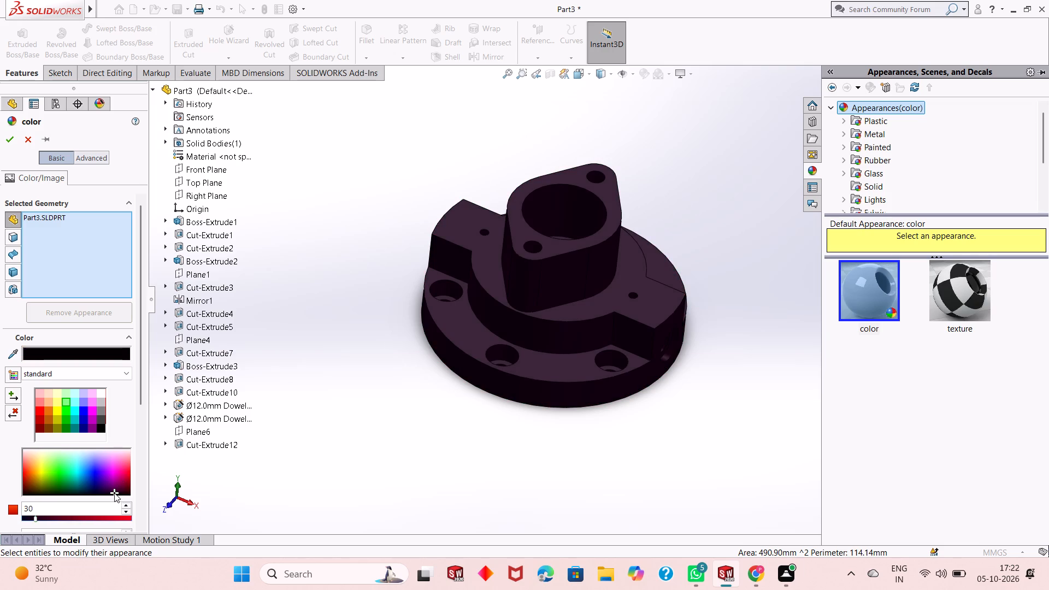
left_click(118, 474)
left_click(124, 469)
left_click(128, 462)
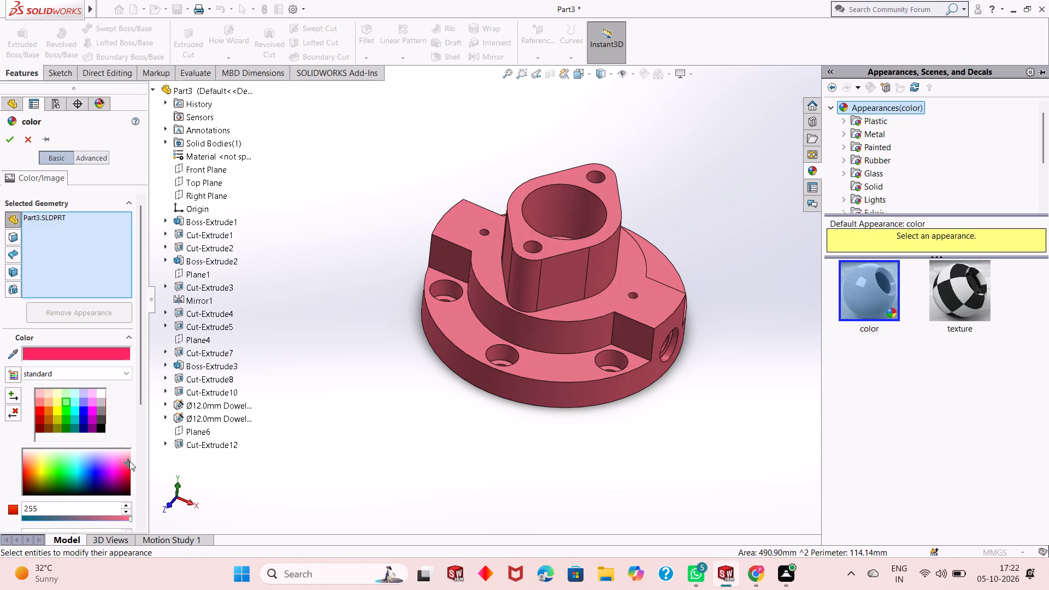
left_click(130, 462)
left_click(126, 468)
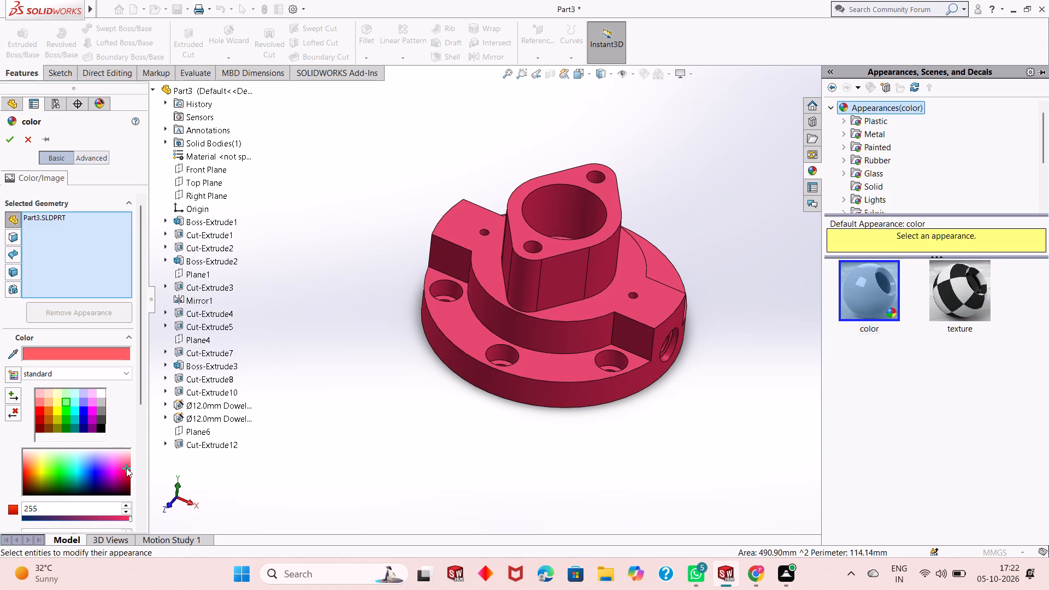
left_click(123, 471)
left_click(126, 473)
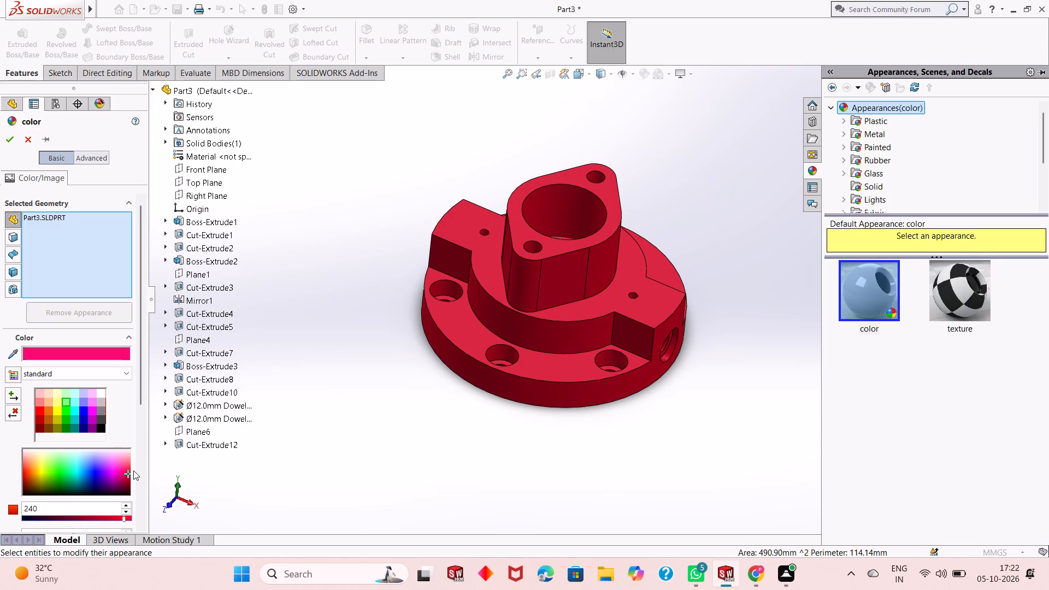
left_click(7, 143)
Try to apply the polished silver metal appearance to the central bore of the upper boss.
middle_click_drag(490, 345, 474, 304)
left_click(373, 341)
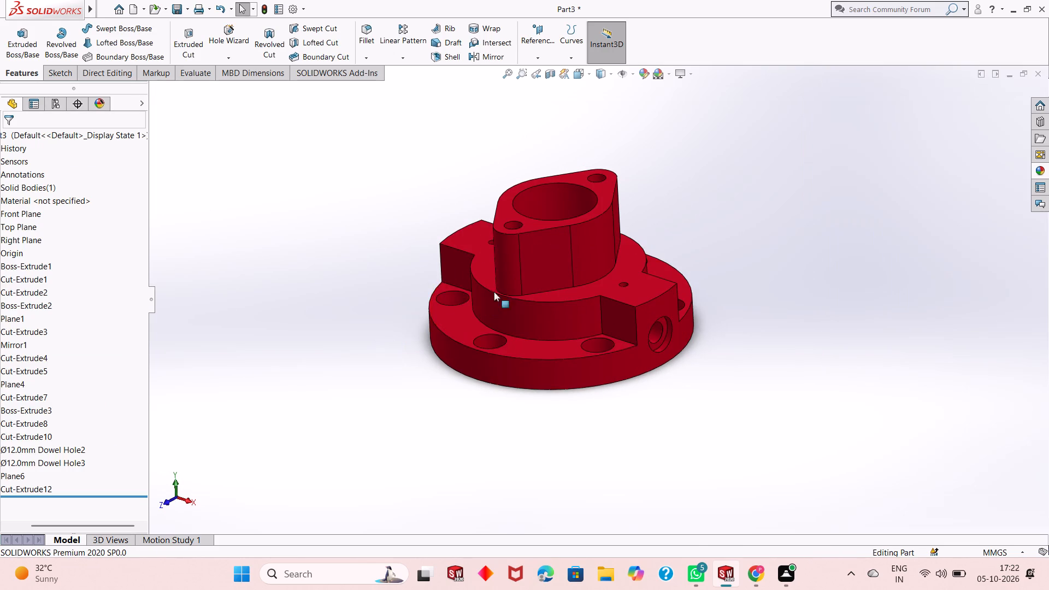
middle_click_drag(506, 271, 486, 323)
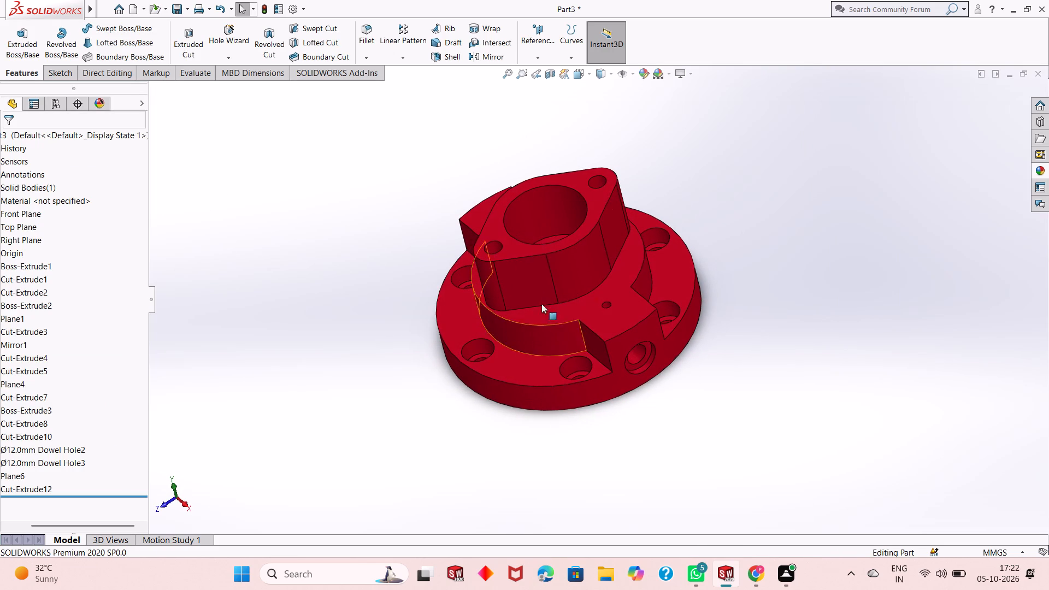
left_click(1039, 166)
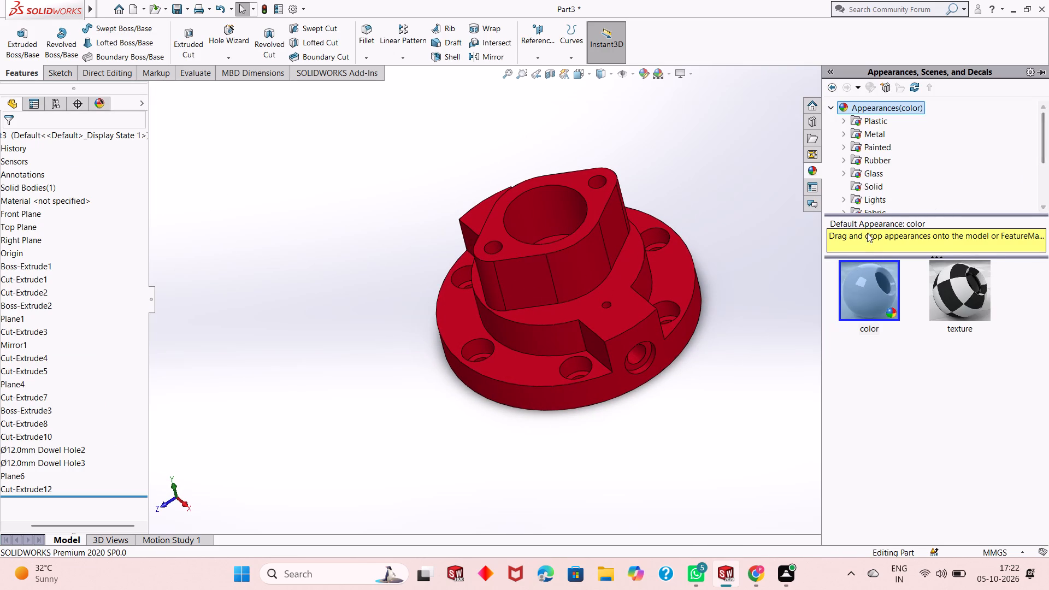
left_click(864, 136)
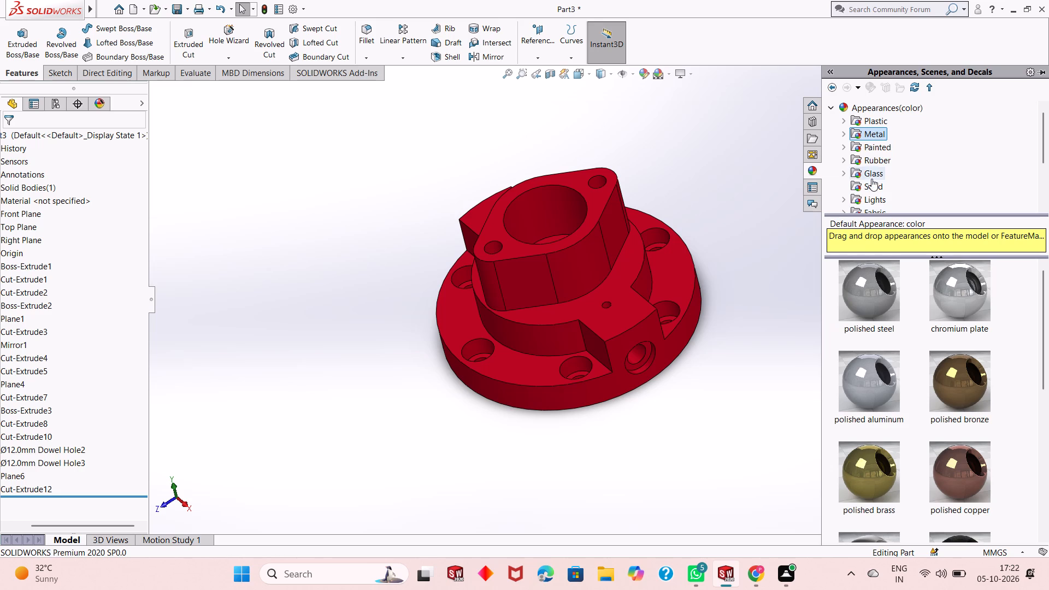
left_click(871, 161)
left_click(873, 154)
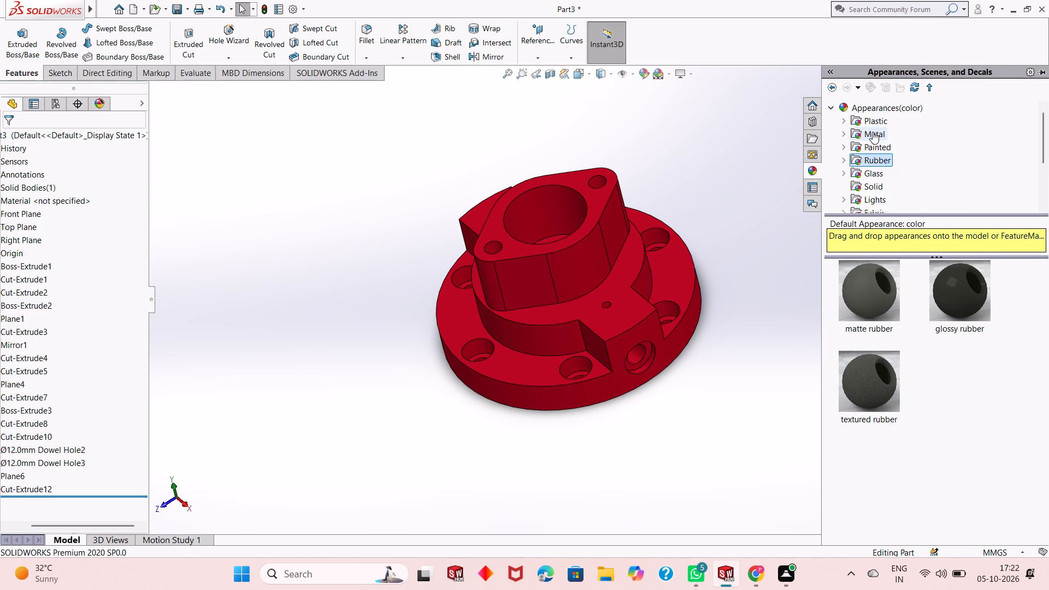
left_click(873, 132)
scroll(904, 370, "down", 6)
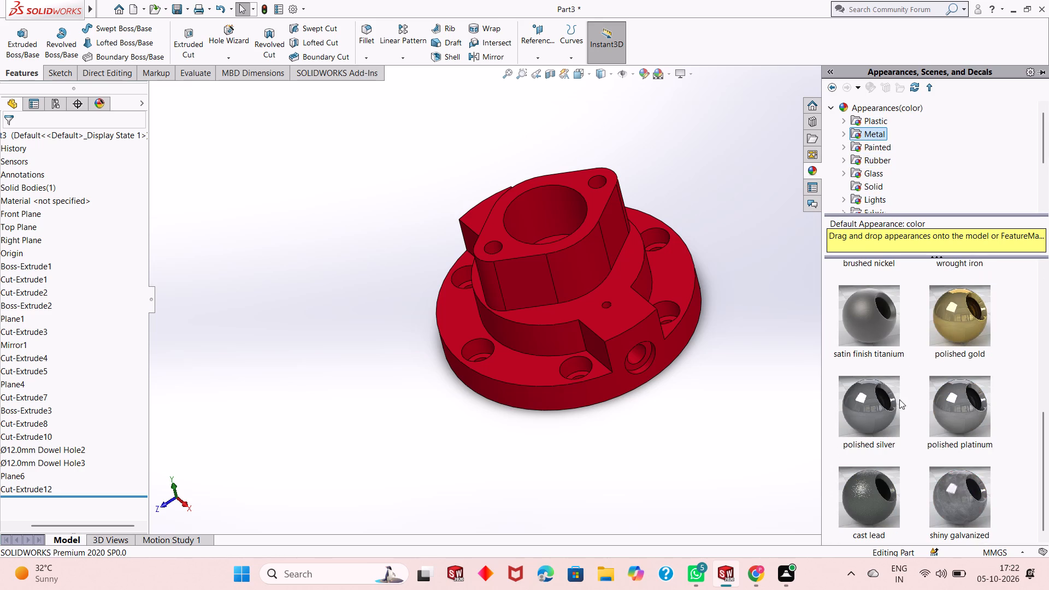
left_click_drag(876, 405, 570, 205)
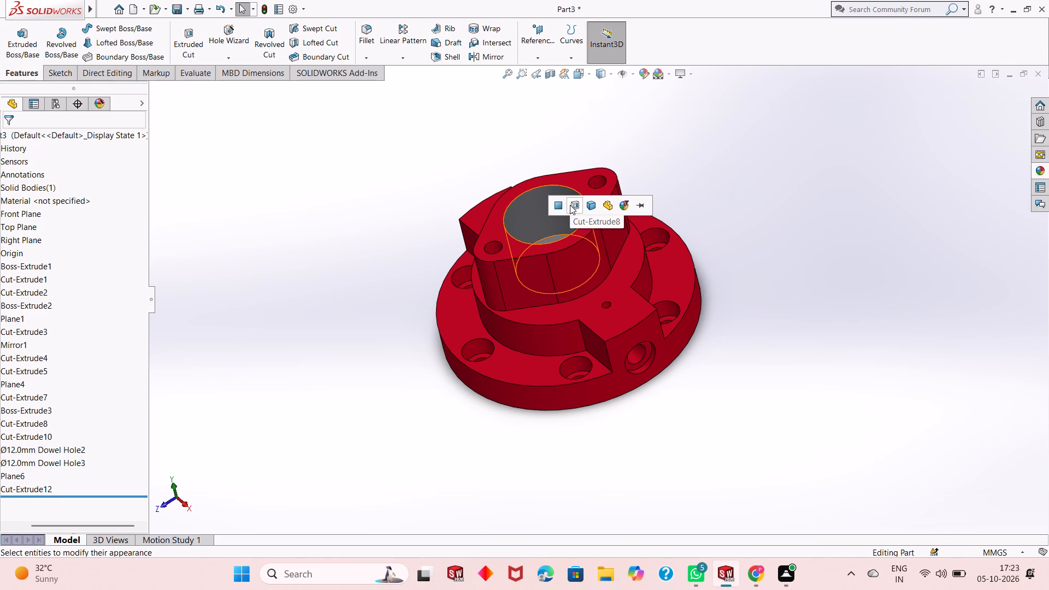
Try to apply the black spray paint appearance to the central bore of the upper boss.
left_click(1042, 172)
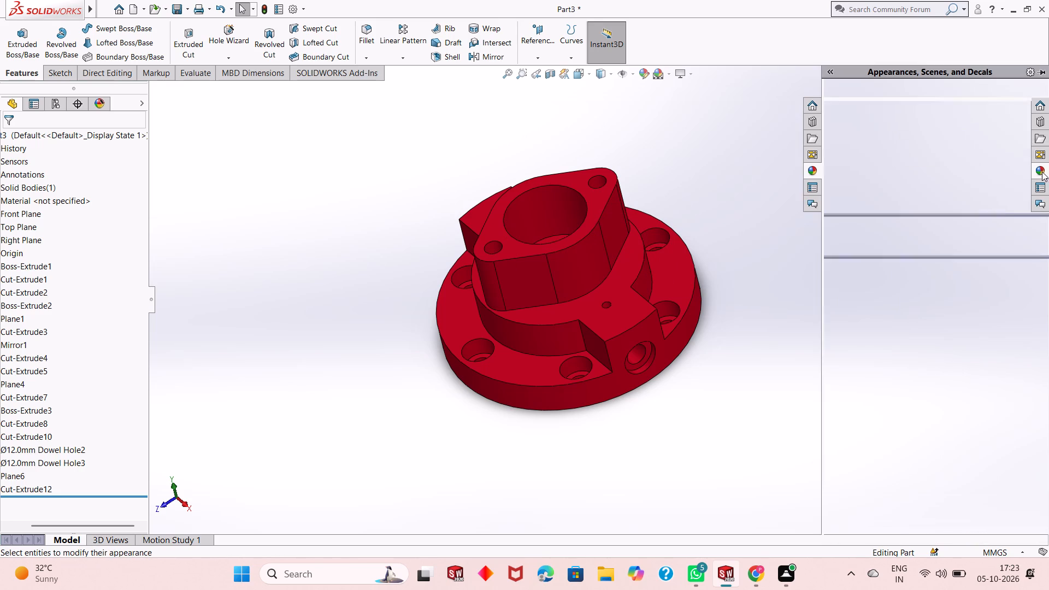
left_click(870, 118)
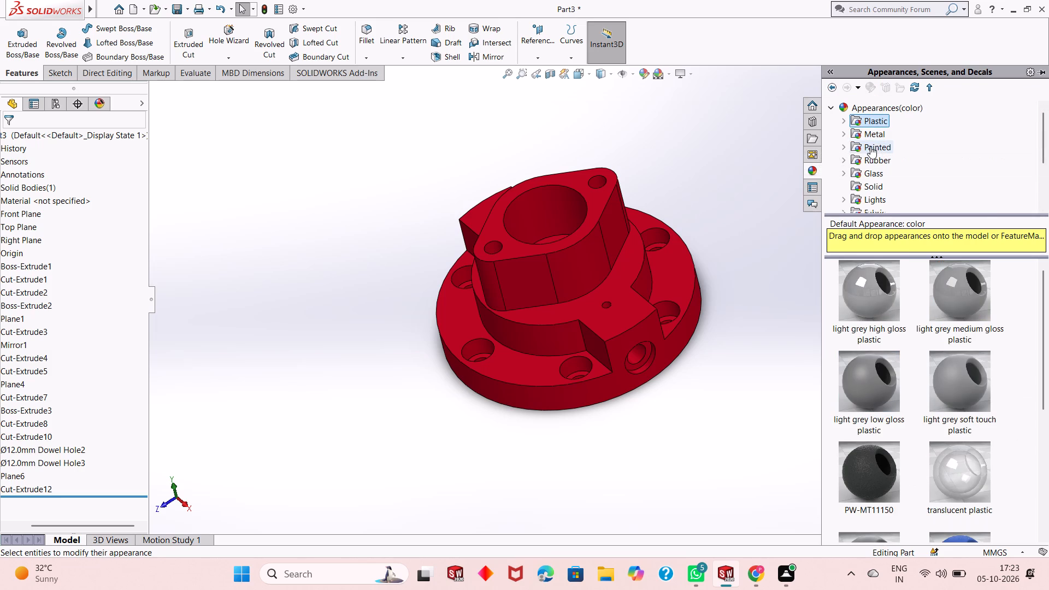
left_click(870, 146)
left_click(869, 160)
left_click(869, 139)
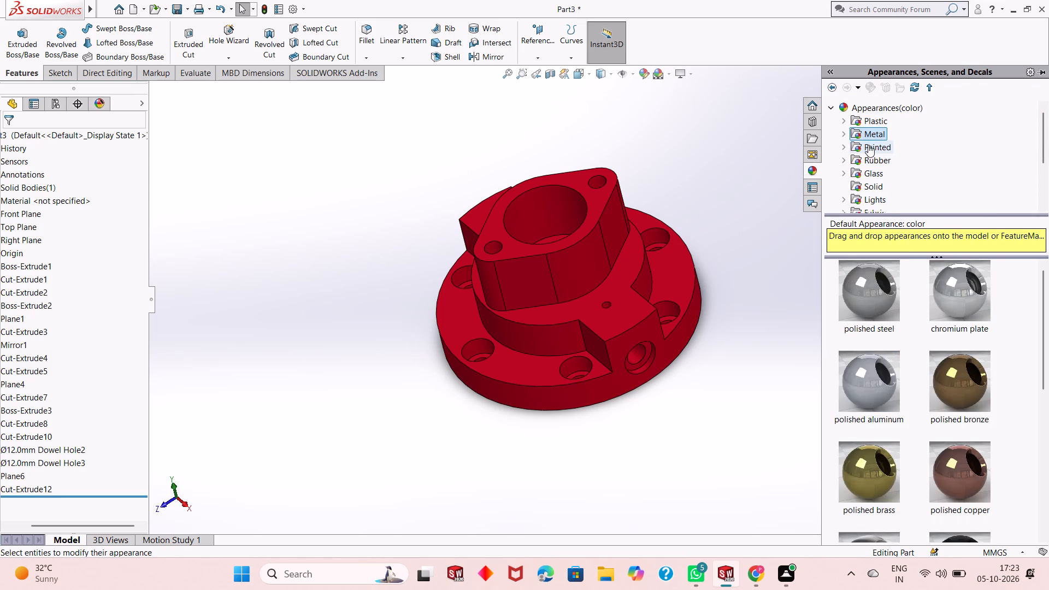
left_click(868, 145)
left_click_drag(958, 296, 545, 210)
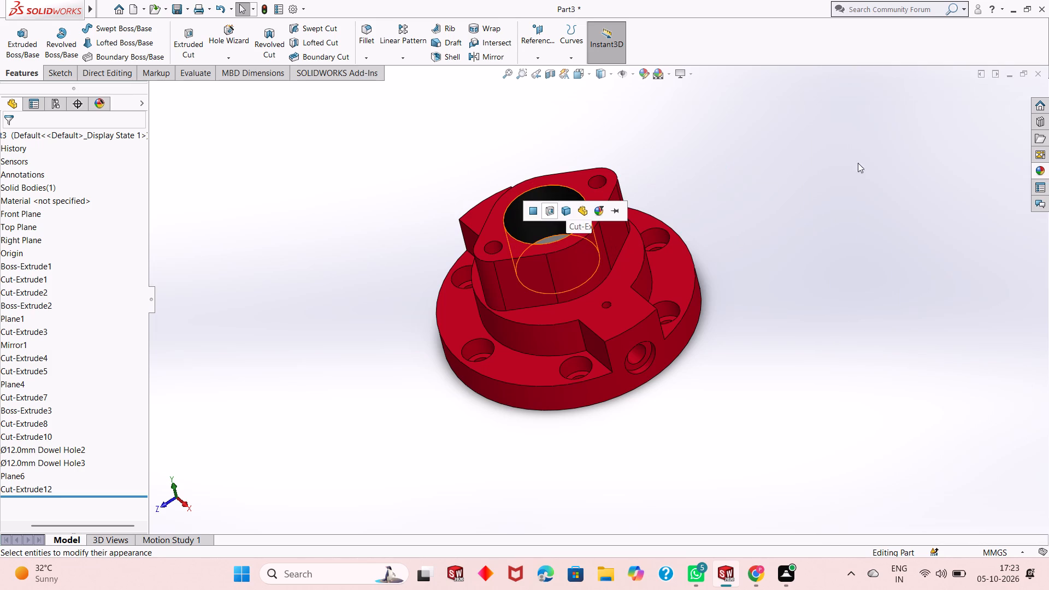
Apply the black spray paint appearance to the Cut-Extrude8 feature, the central bore in the upper boss.
left_click(1038, 175)
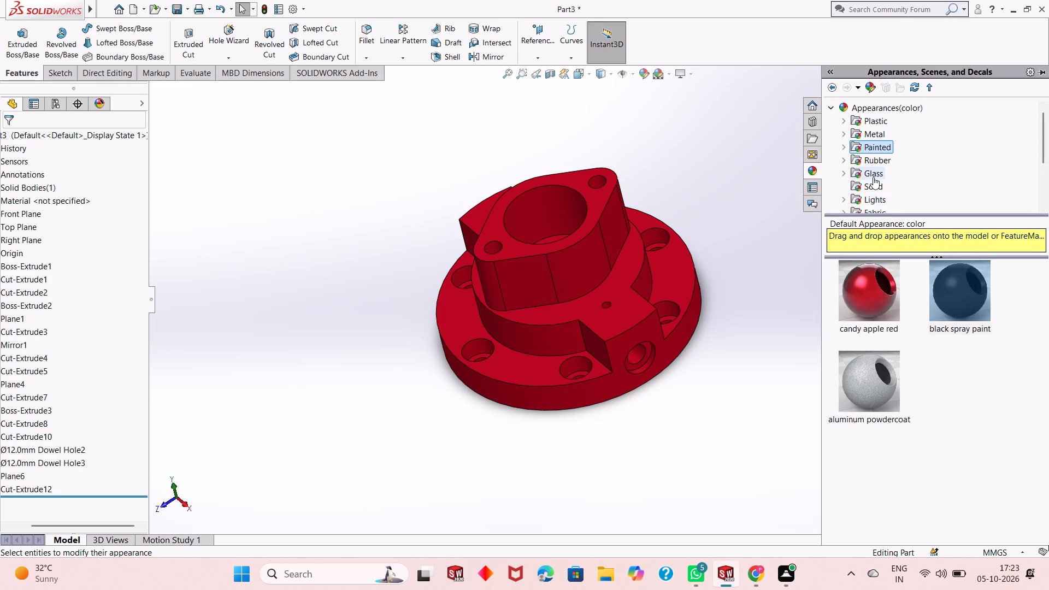
left_click(873, 177)
left_click(873, 185)
scroll(956, 364, "down", 3)
scroll(956, 365, "up", 2)
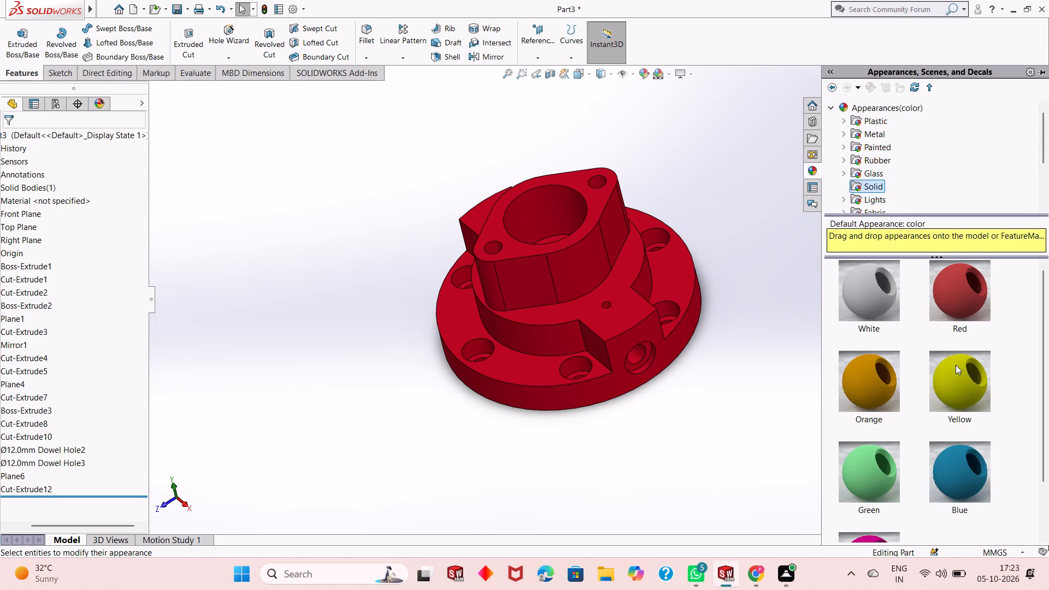
scroll(956, 365, "up", 1)
left_click(887, 163)
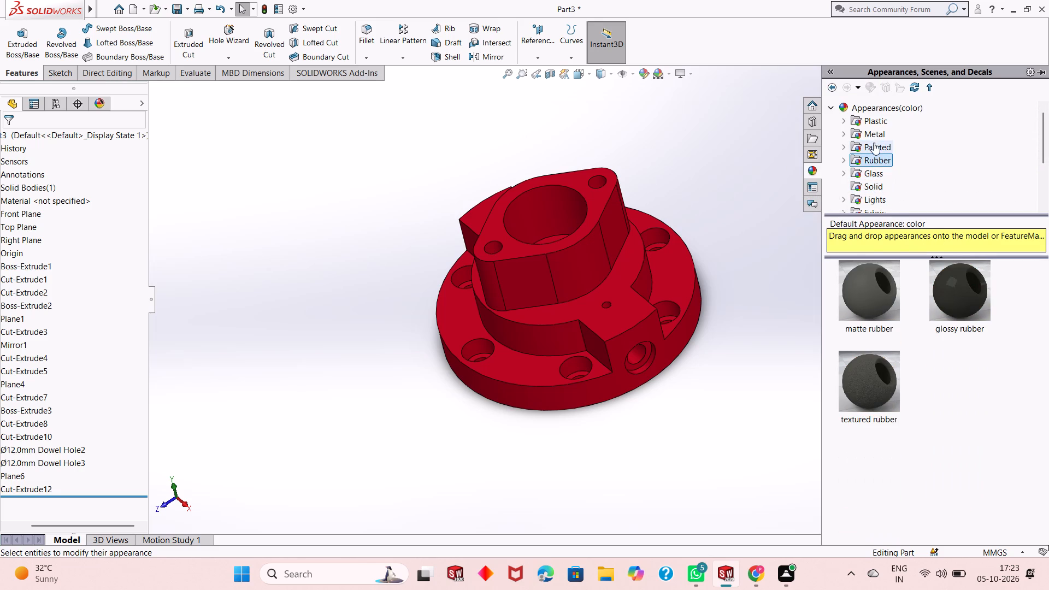
left_click(874, 145)
left_click_drag(967, 278, 538, 200)
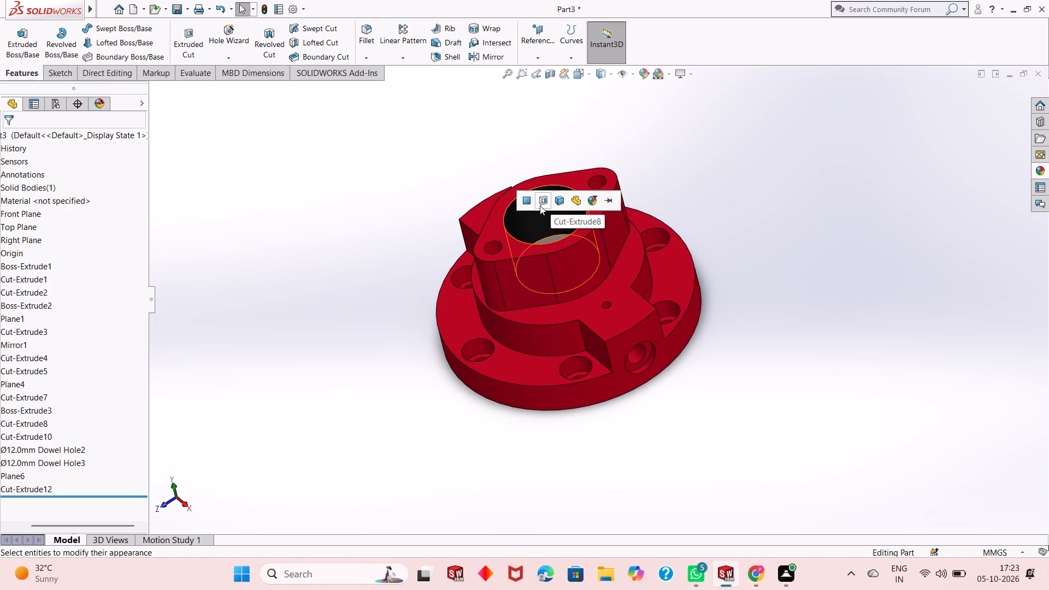
left_click(540, 205)
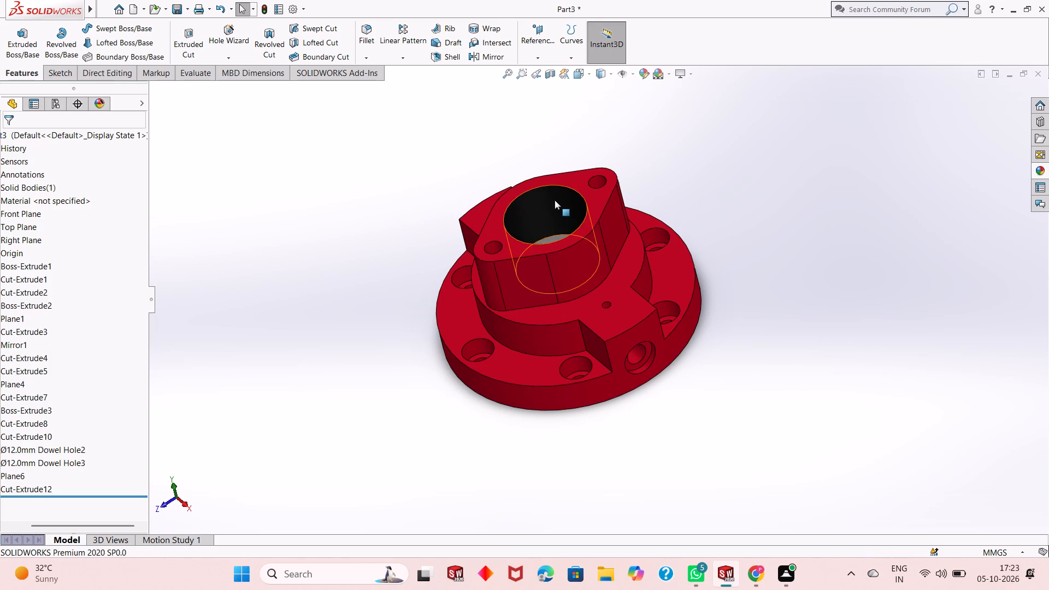
Undo the black spray paint on the Cut-Extrude8 feature while keeping the bright red on the whole part.
scroll(555, 200, "down", 3)
middle_click_drag(577, 236, 580, 299)
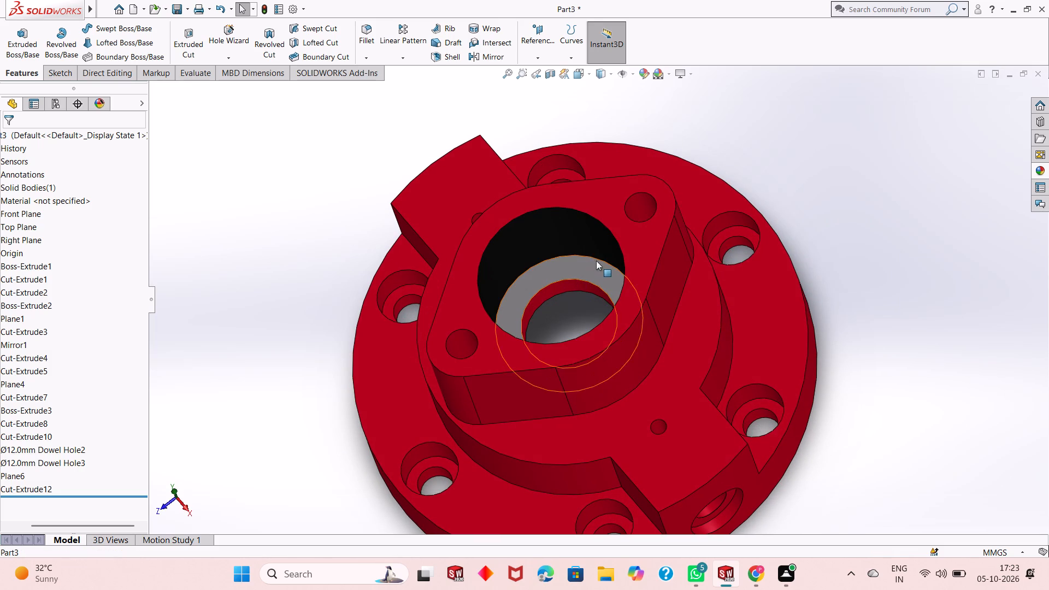
key("ctrl+z")
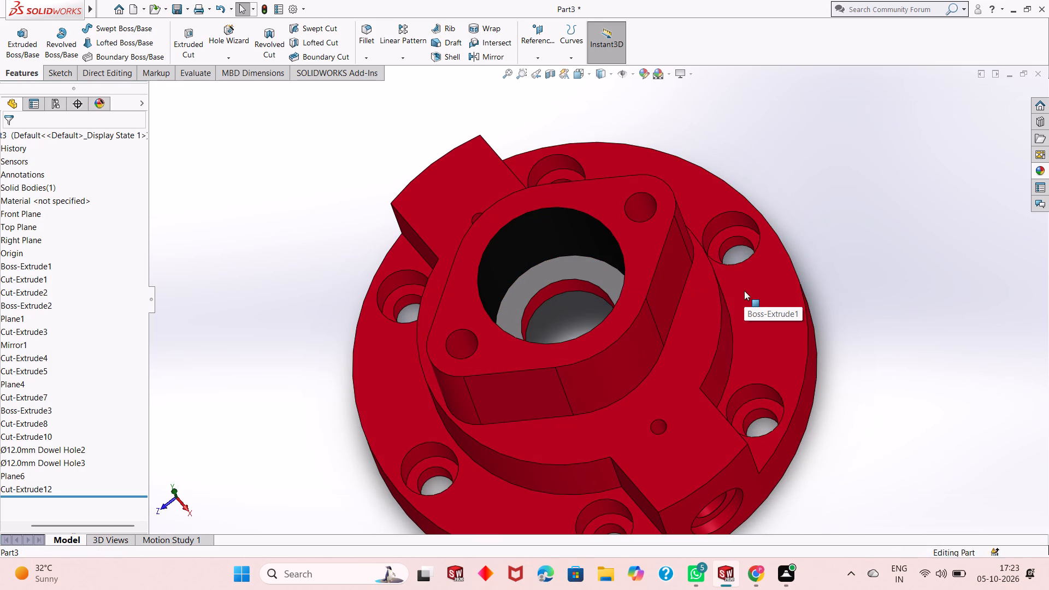
key("ctrl+z")
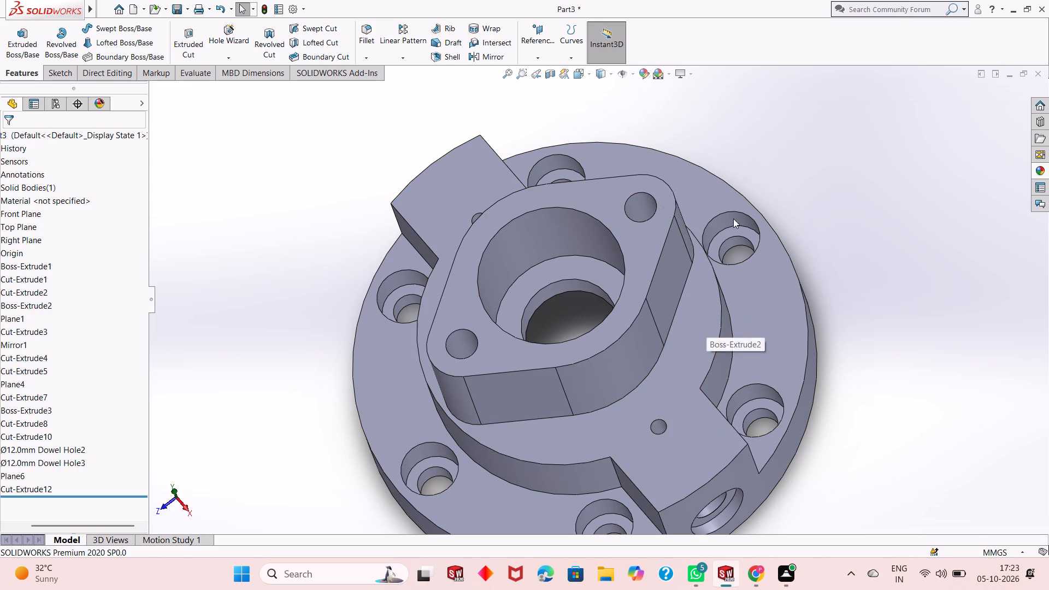
key("ctrl+y")
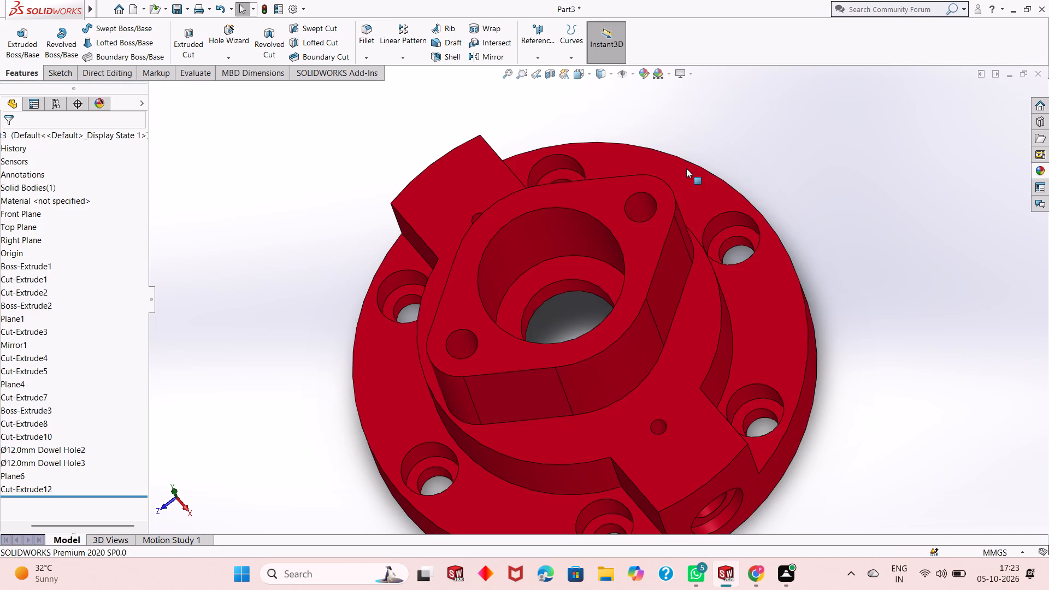
Apply the black spray paint appearance to only the cylindrical face of the central bore in the upper boss.
left_click(1035, 171)
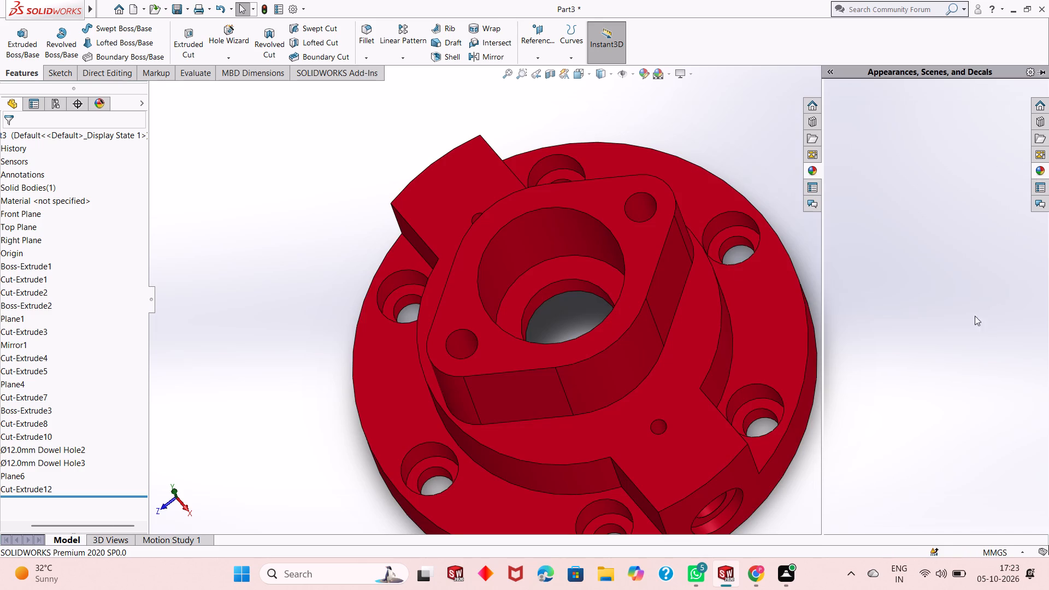
left_click_drag(964, 304, 517, 264)
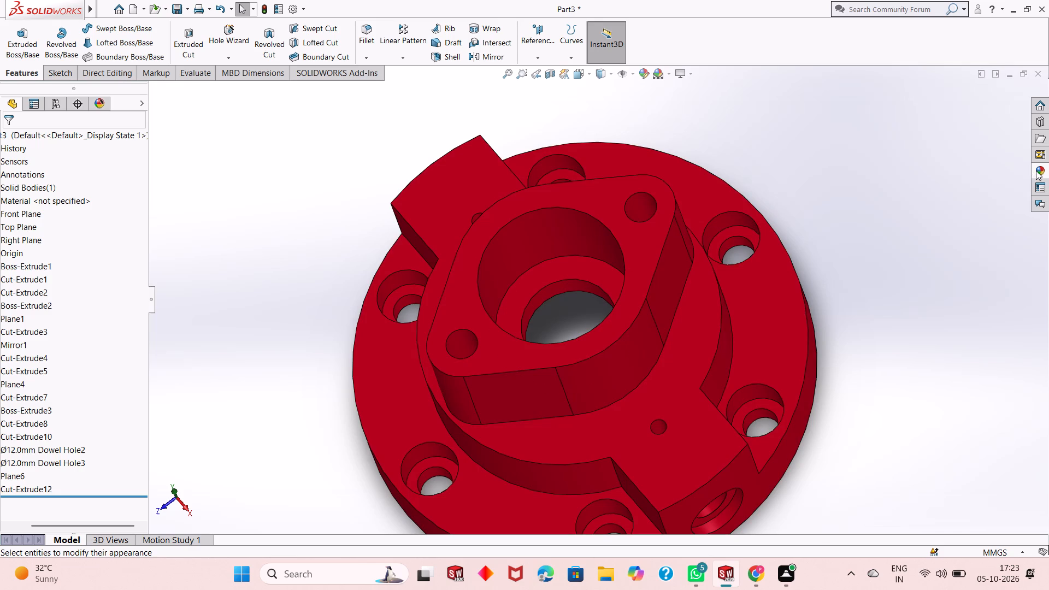
left_click(1039, 170)
left_click_drag(970, 303, 541, 247)
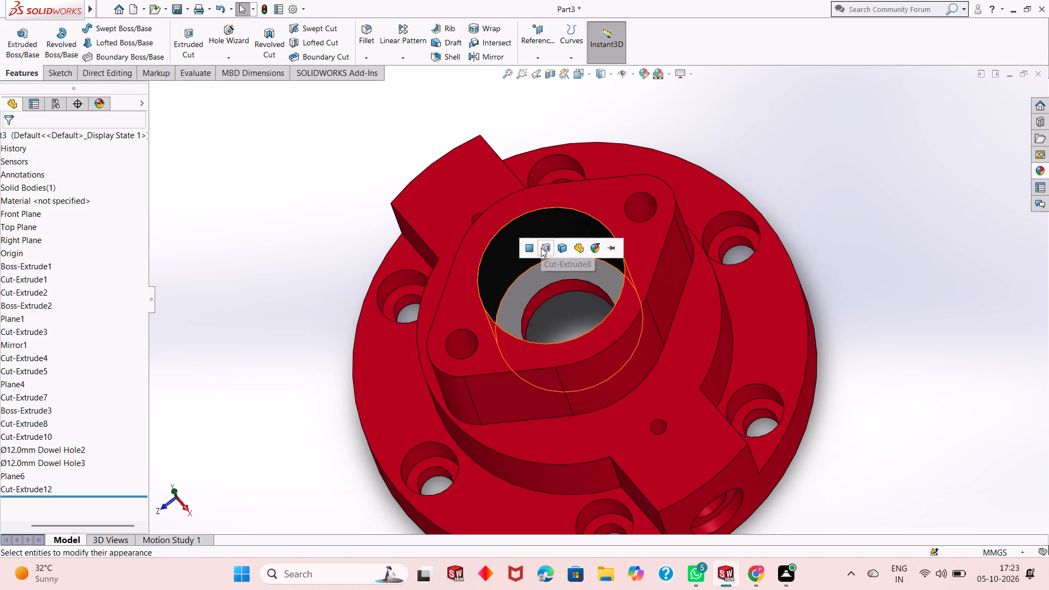
left_click(526, 247)
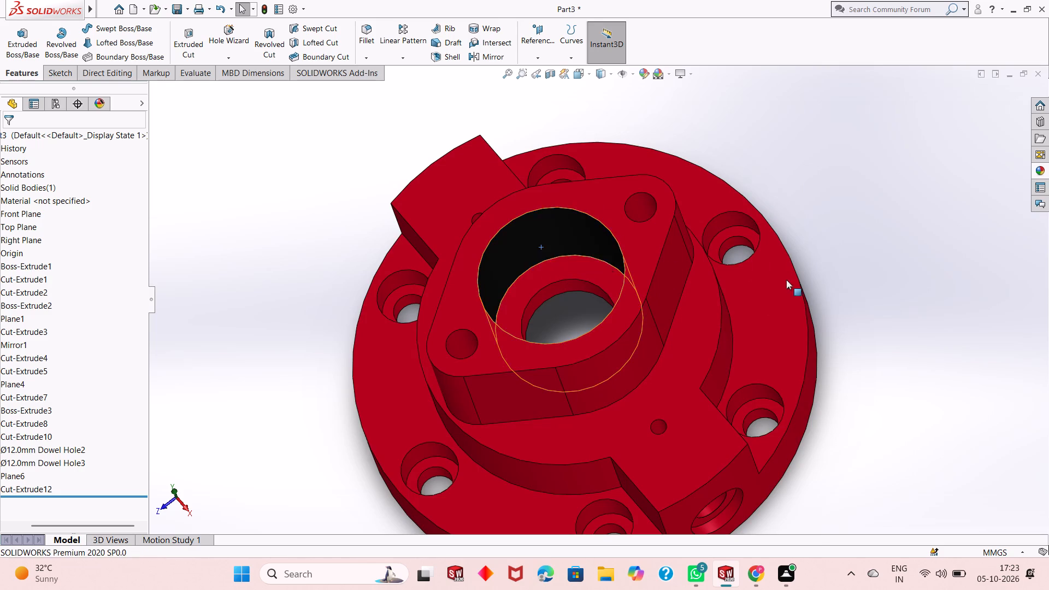
Apply the black spray paint appearance to the inner faces of the two small holes beside the central bore.
middle_click_drag(611, 312, 608, 288)
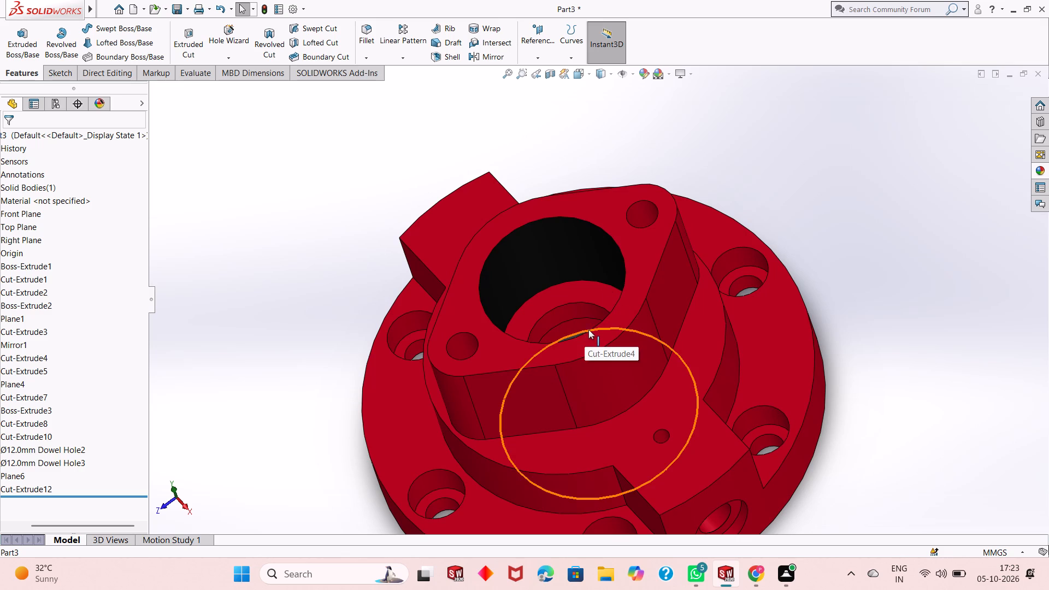
left_click(1039, 172)
left_click_drag(982, 300, 940, 291)
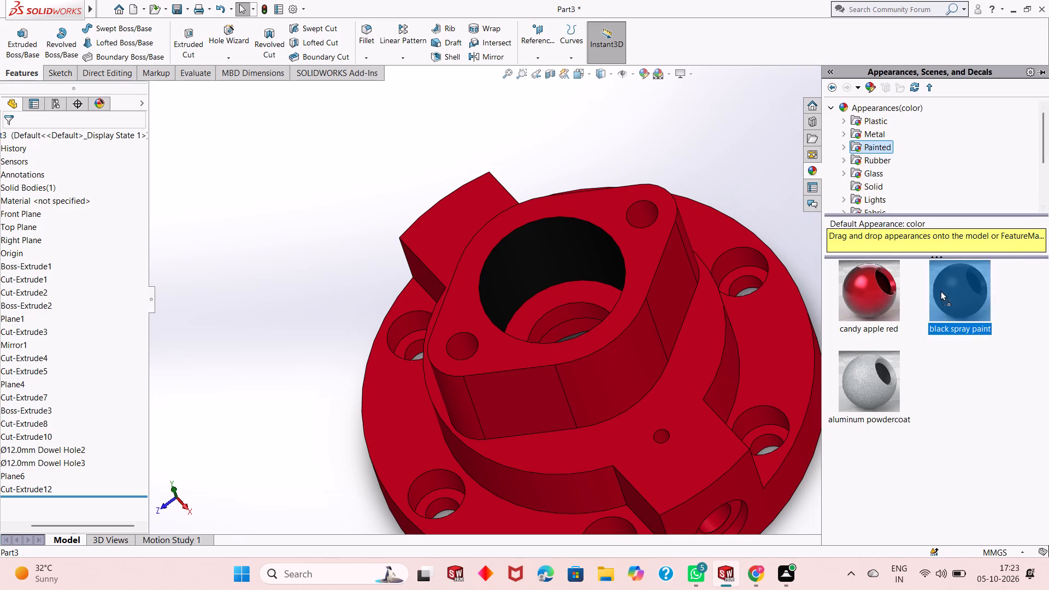
left_click_drag(940, 291, 647, 216)
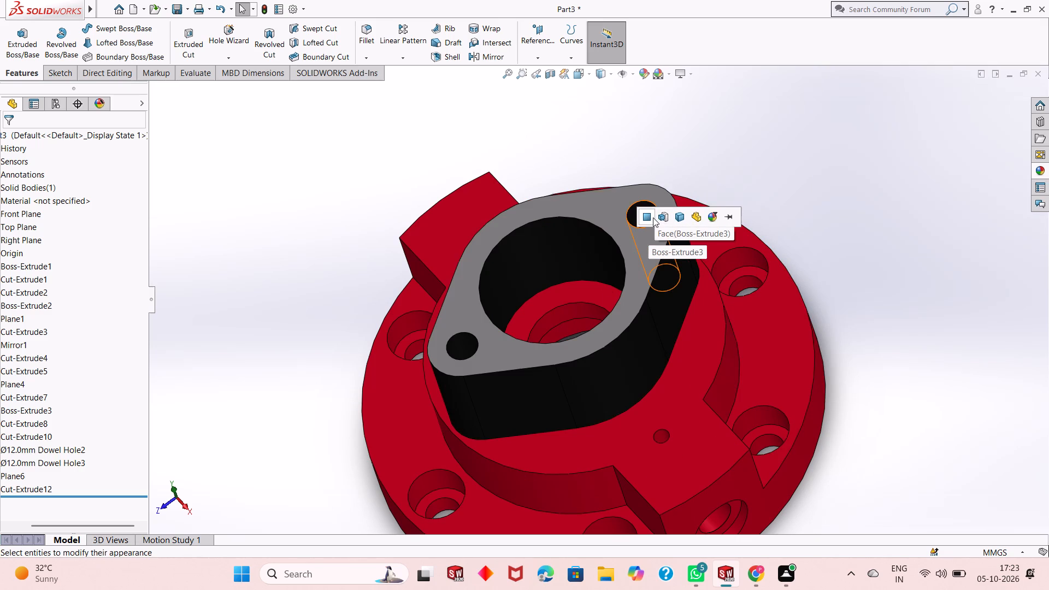
left_click(644, 217)
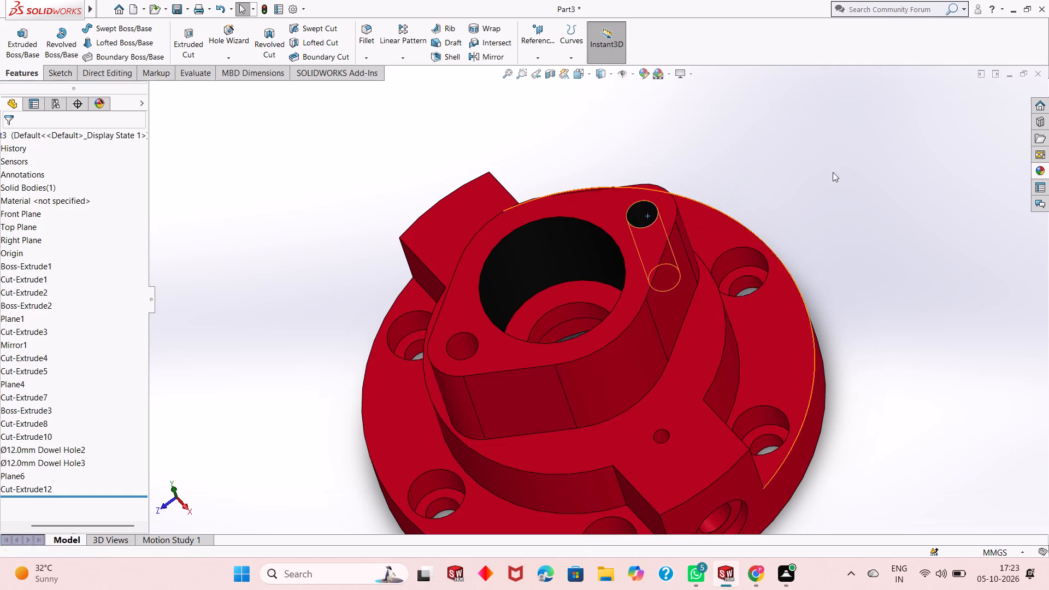
left_click(1042, 177)
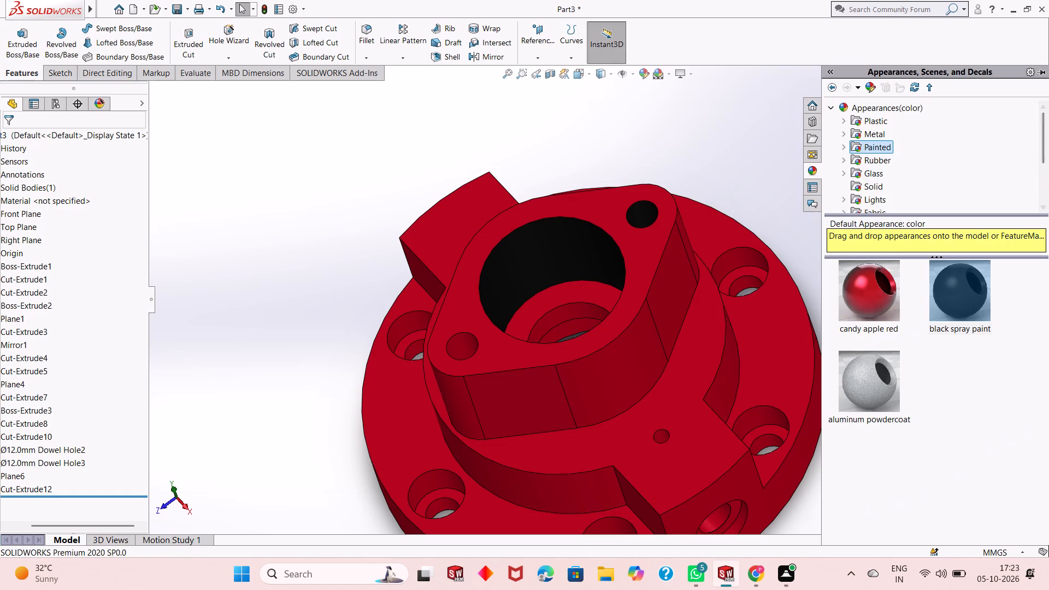
left_click_drag(957, 287, 444, 339)
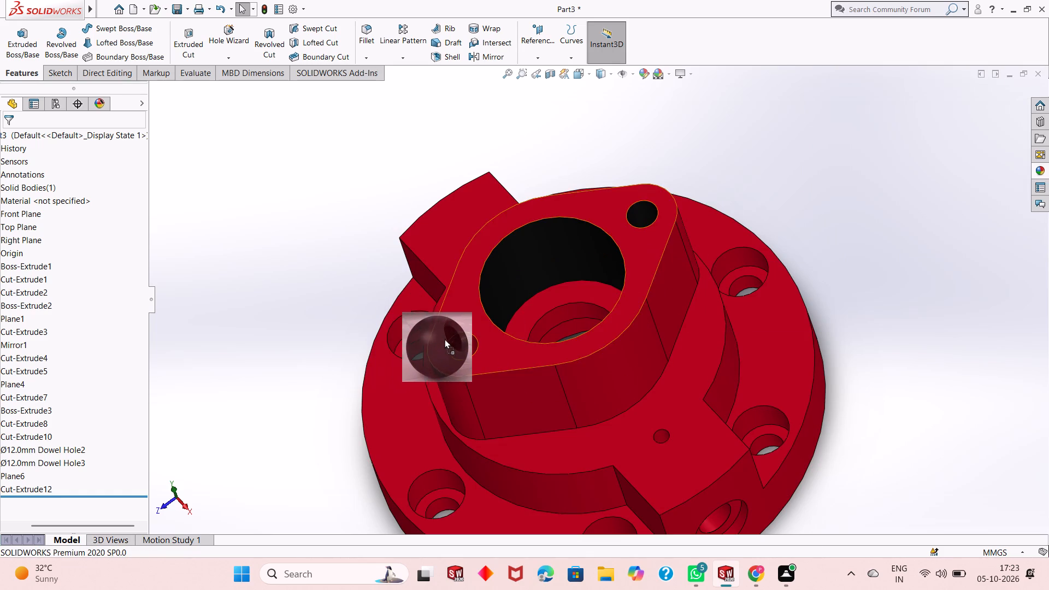
left_click_drag(444, 339, 464, 343)
left_click(464, 343)
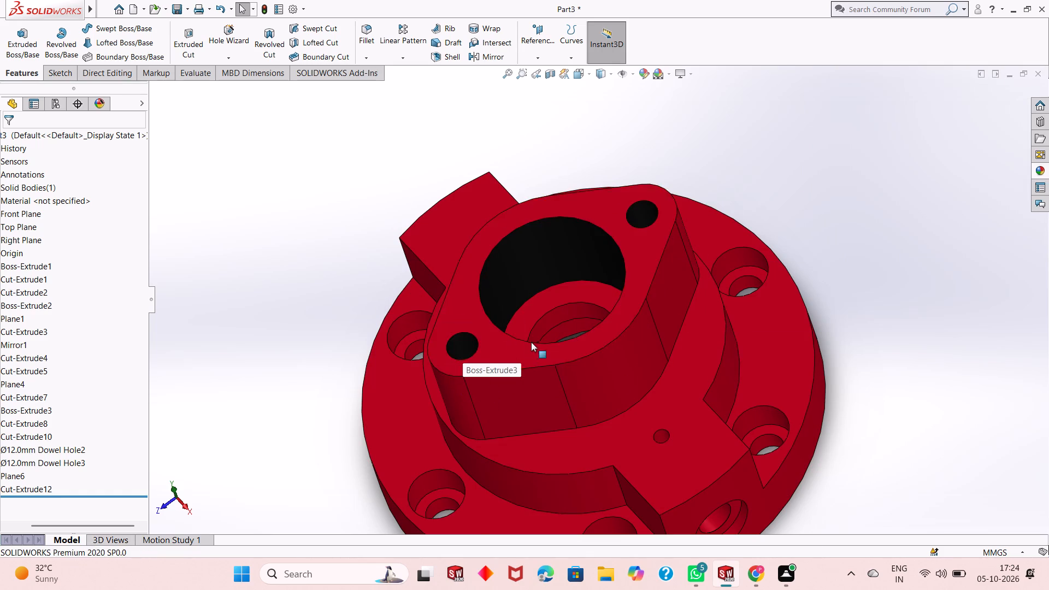
Apply the black spray paint appearance to the face of the small Cut-Extrude10 hole on top of one side lug.
scroll(534, 346, "up", 1)
scroll(585, 375, "up", 2)
scroll(630, 393, "down", 4)
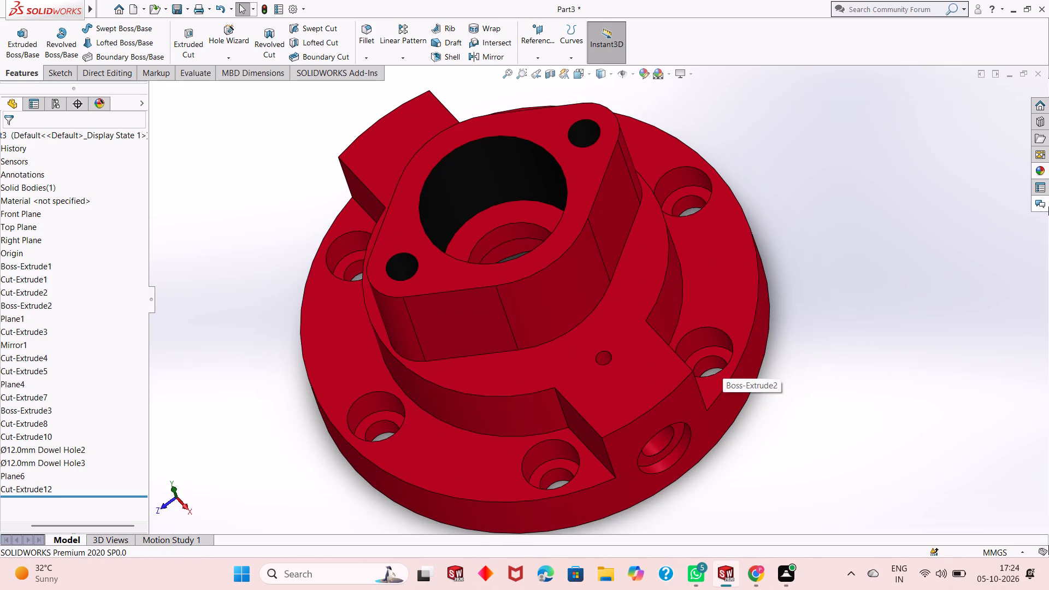
left_click(1036, 163)
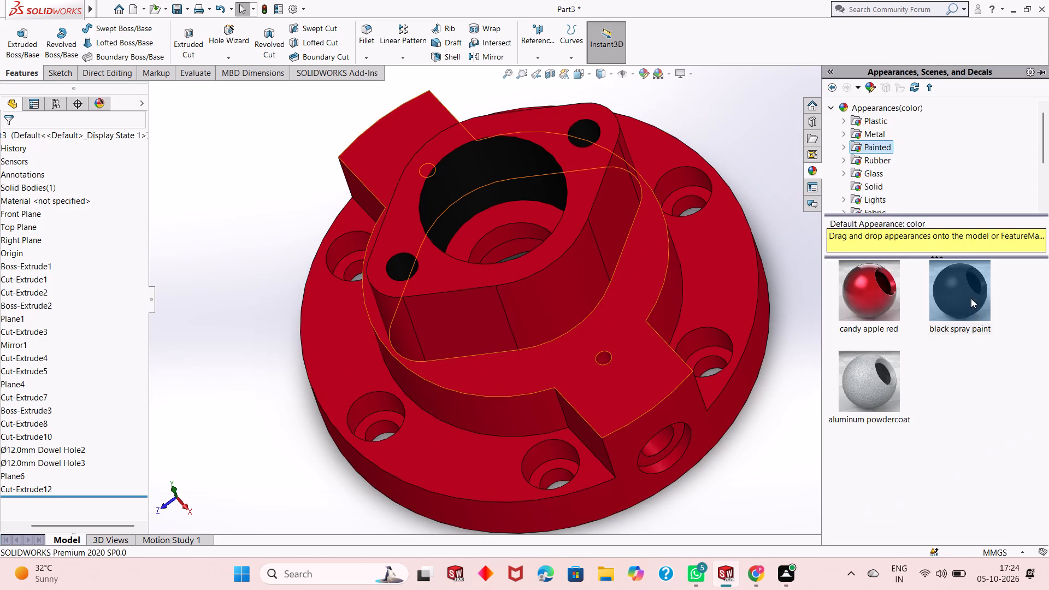
left_click_drag(971, 298, 607, 355)
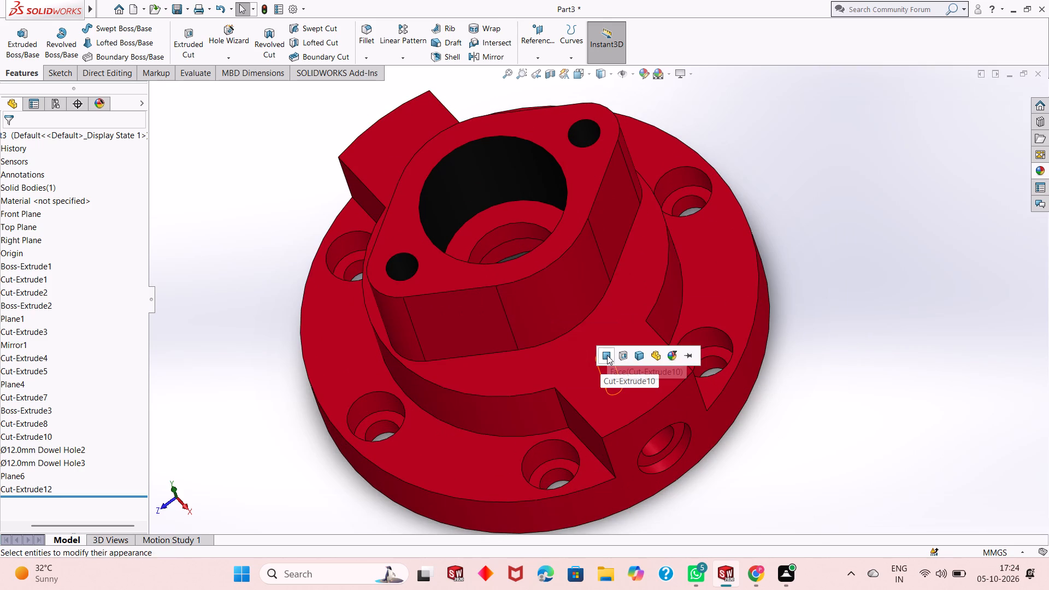
left_click(607, 355)
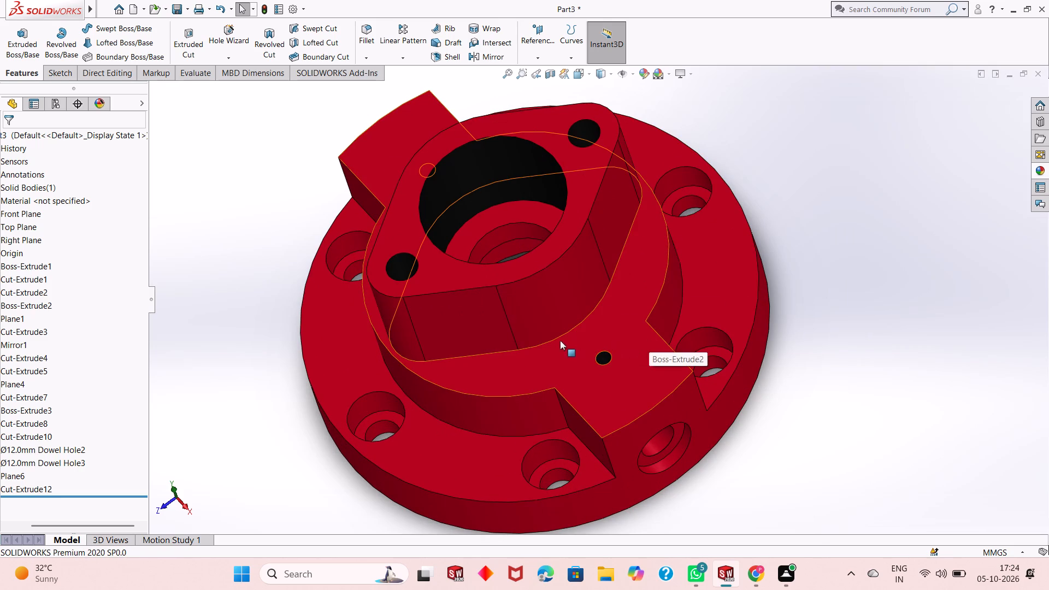
Apply the black spray paint appearance to the face of the matching small hole on top of the opposite side lug.
middle_click_drag(523, 331, 709, 343)
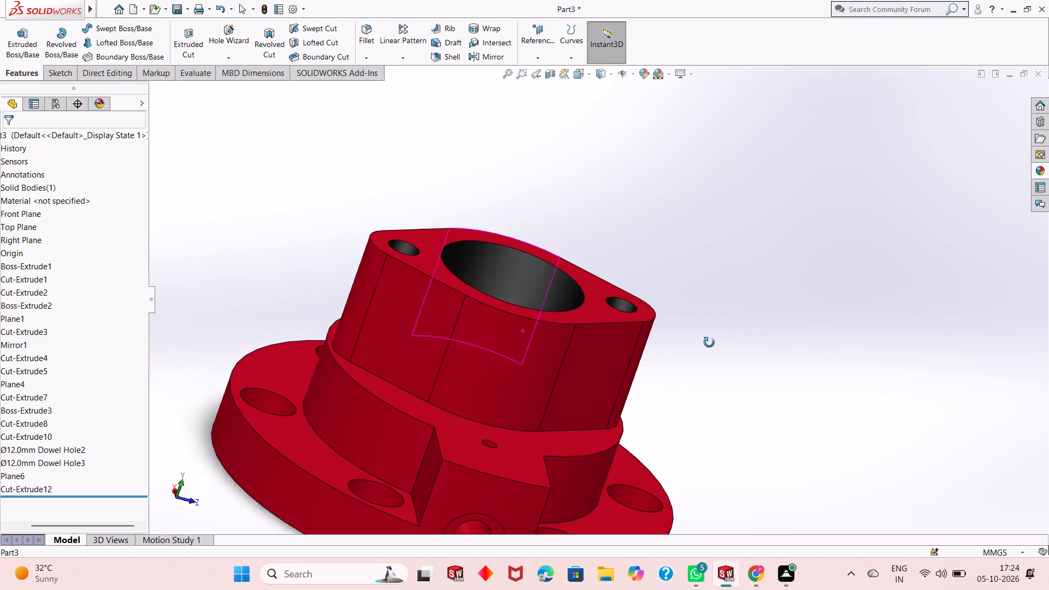
middle_click_drag(709, 343, 709, 347)
scroll(623, 382, "up", 2)
middle_click_drag(604, 362, 665, 418)
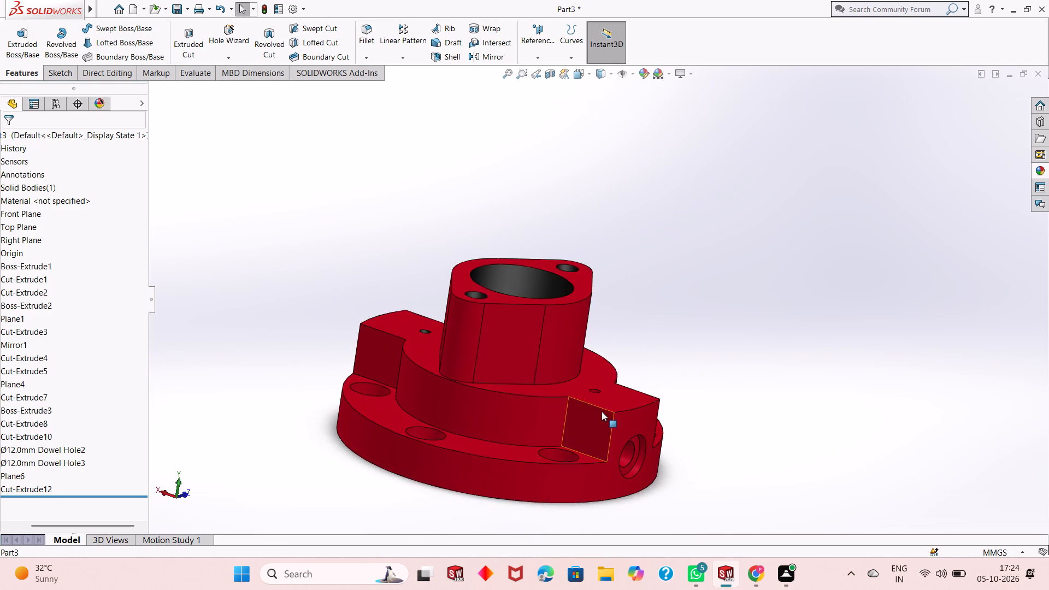
scroll(602, 411, "down", 3)
scroll(577, 364, "down", 1)
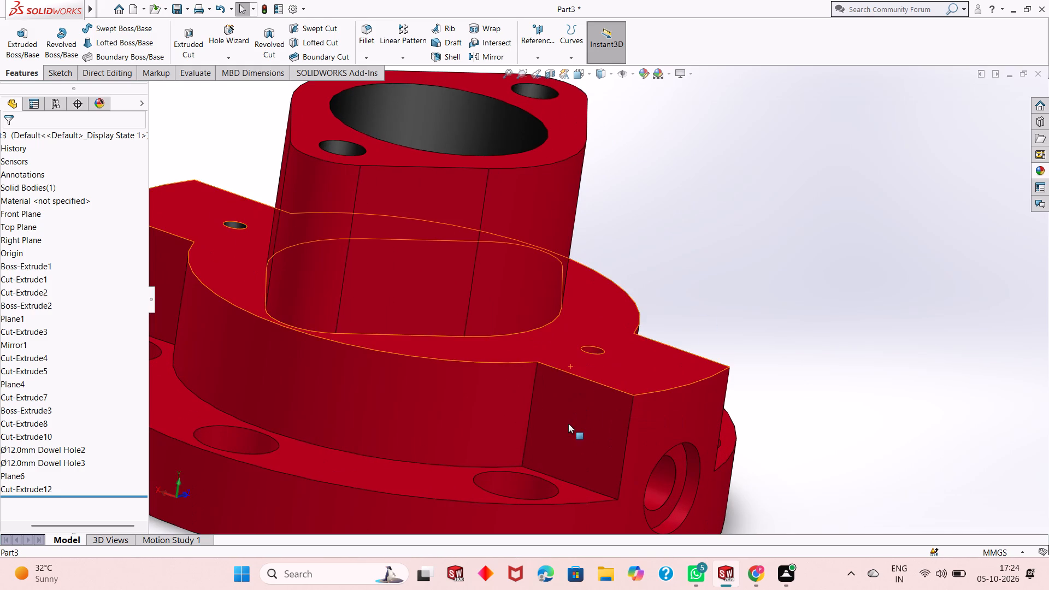
middle_click_drag(569, 410, 569, 442)
scroll(571, 408, "down", 1)
scroll(588, 389, "up", 2)
middle_click_drag(597, 367, 603, 403)
scroll(604, 368, "down", 1)
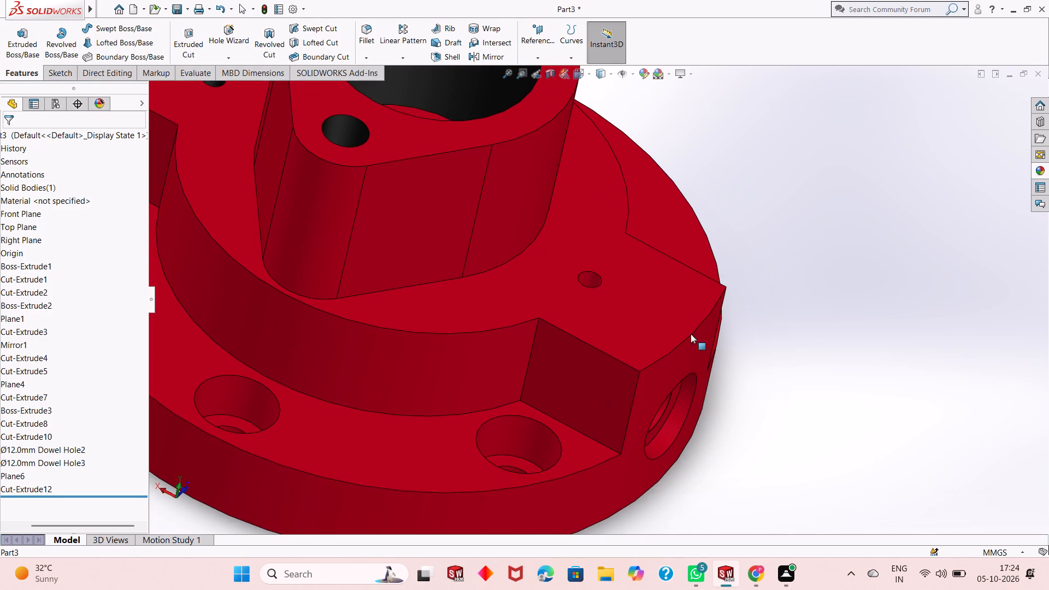
left_click(1038, 173)
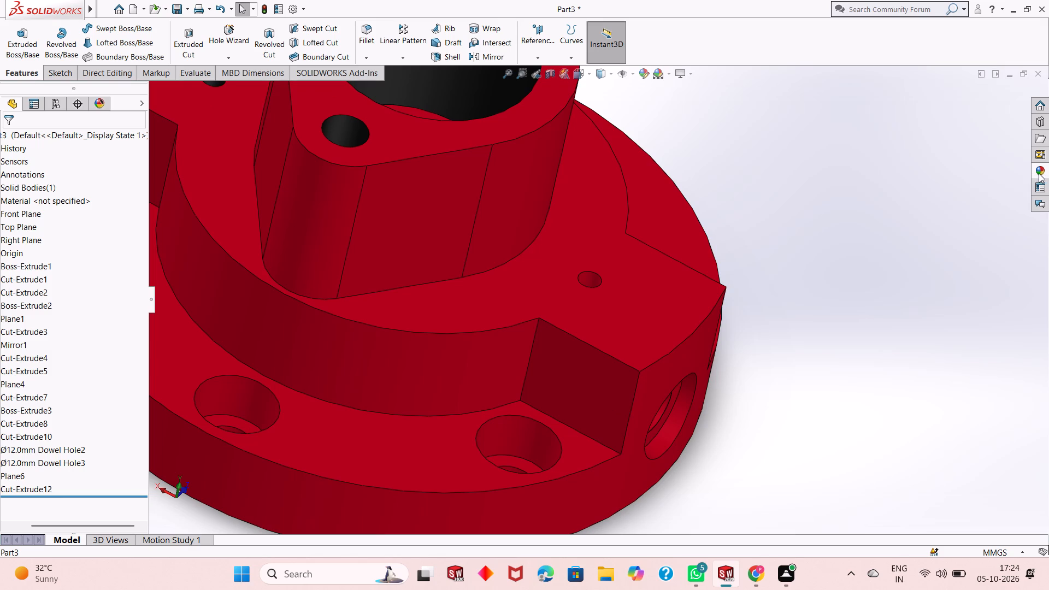
left_click_drag(963, 296, 580, 272)
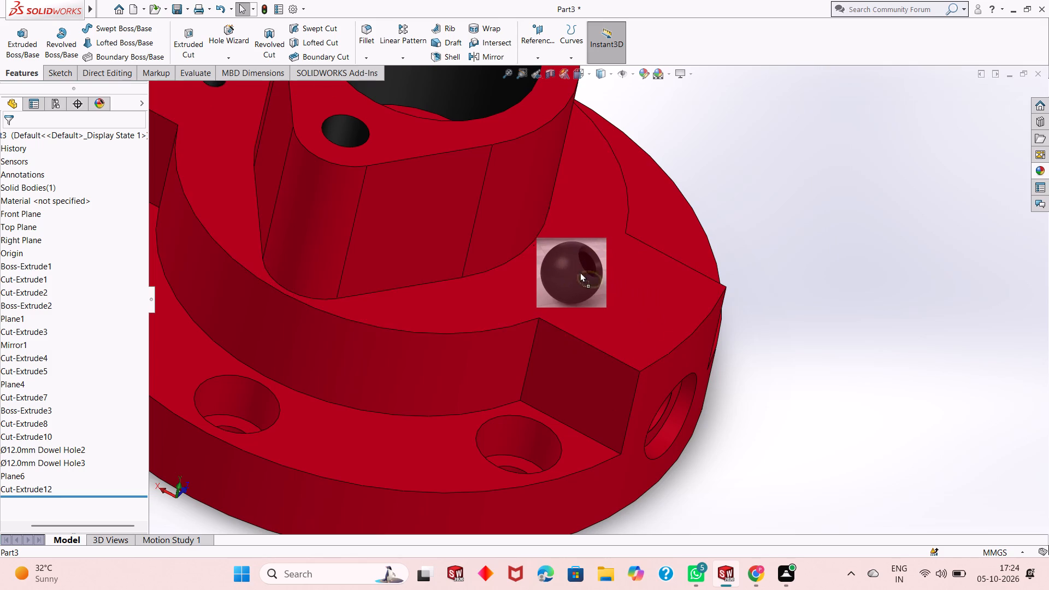
left_click_drag(580, 272, 592, 279)
left_click(588, 279)
Apply the black spray paint appearance to the counterbore wall and inner bore wall of the side bore below that lug's small hole.
scroll(526, 309, "up", 1)
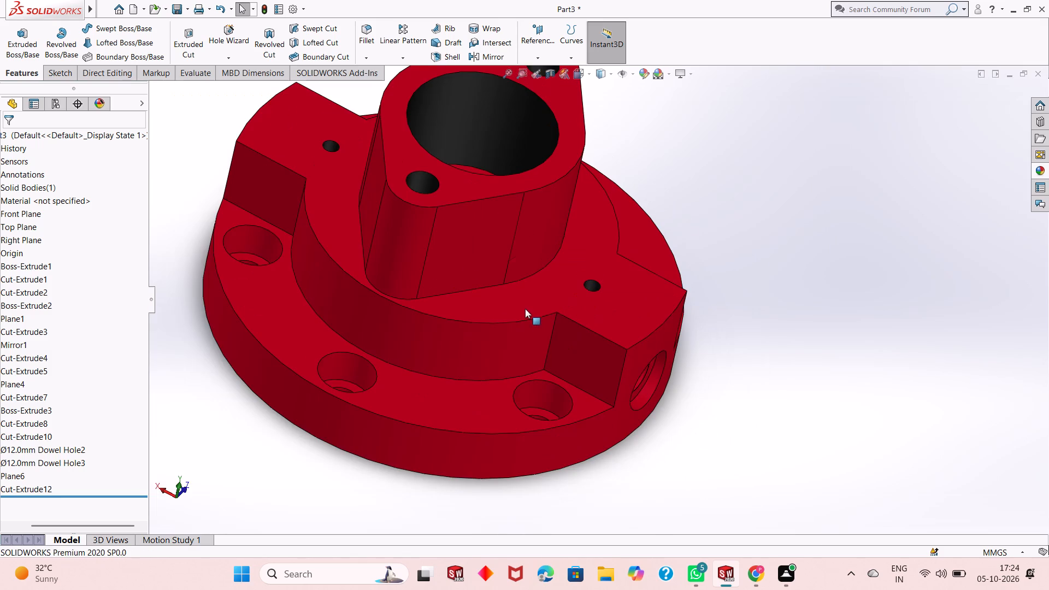
scroll(525, 309, "up", 2)
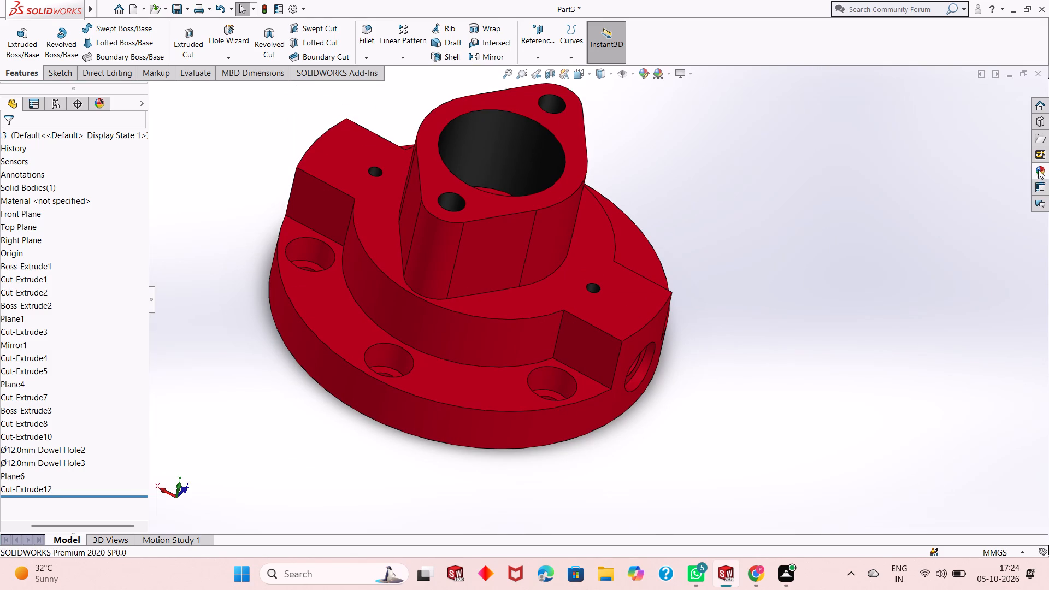
left_click(1040, 169)
left_click_drag(940, 303, 666, 377)
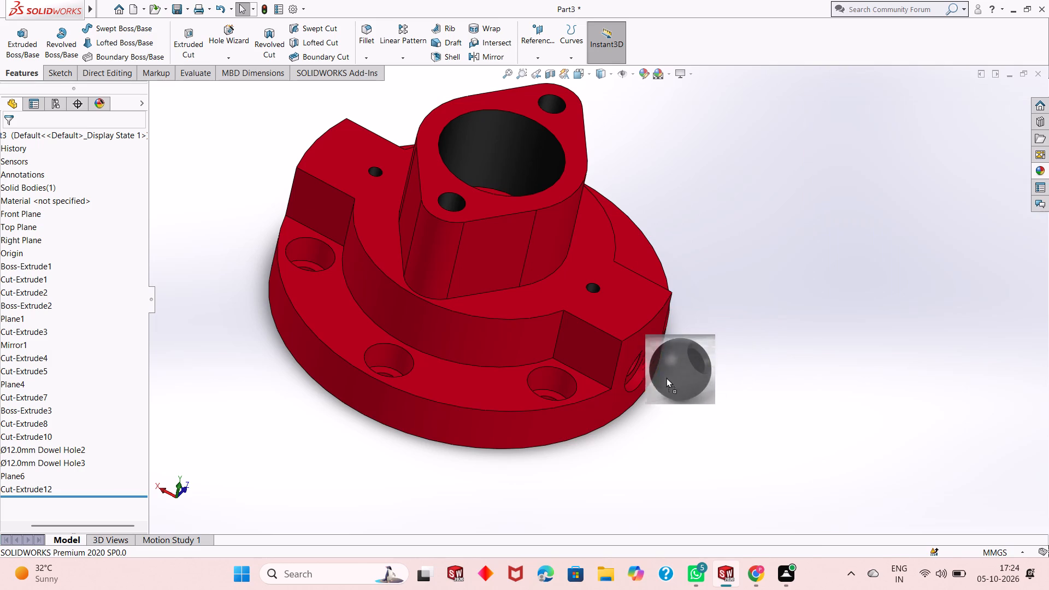
left_click_drag(666, 377, 632, 382)
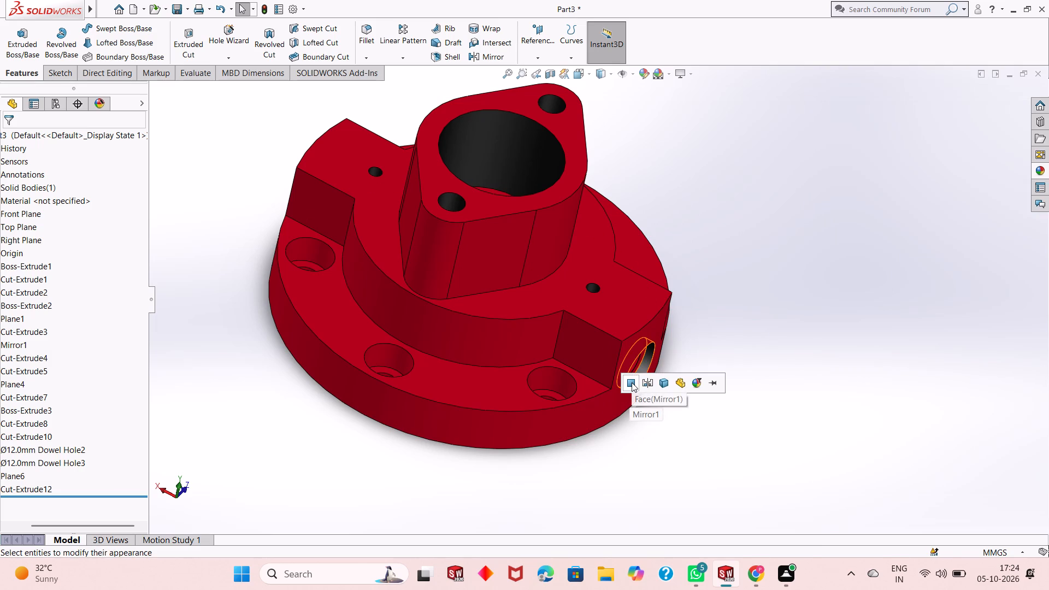
left_click(632, 382)
scroll(663, 379, "up", 1)
middle_click_drag(663, 379, 646, 335)
scroll(597, 340, "down", 2)
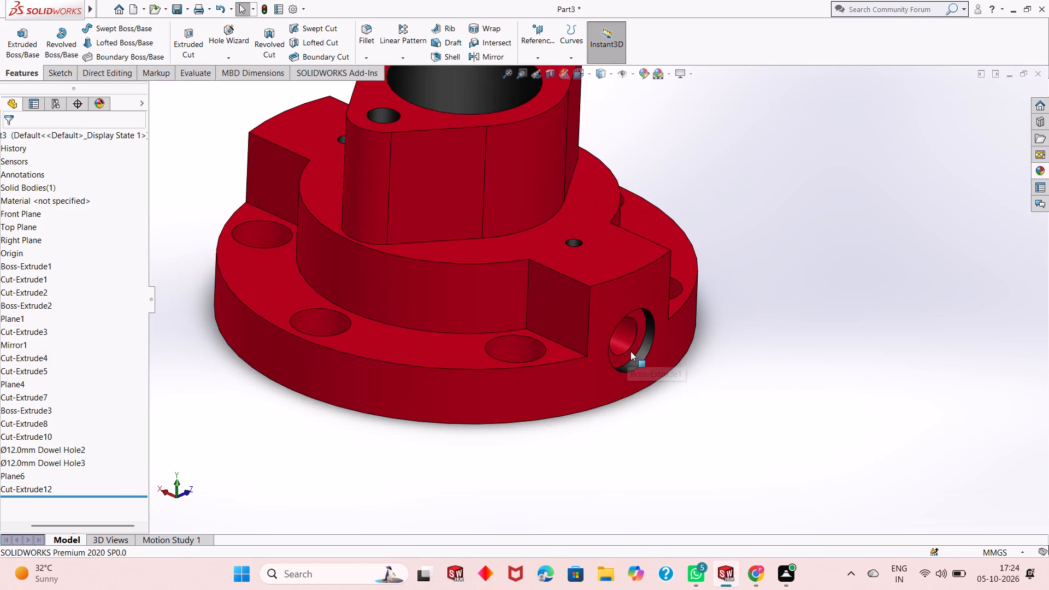
middle_click_drag(632, 351, 619, 321)
left_click(1044, 173)
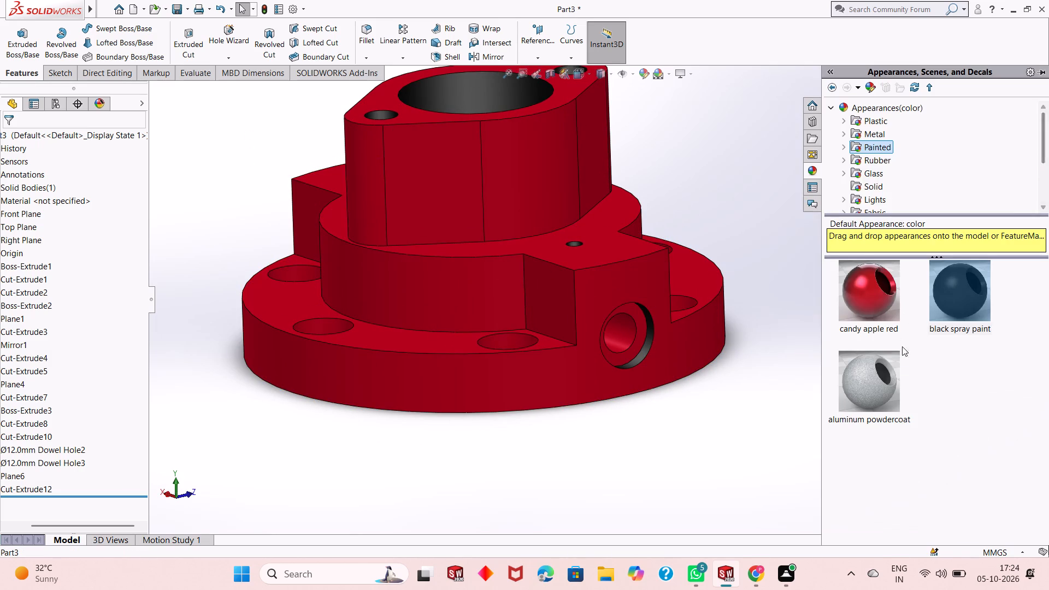
left_click_drag(954, 286, 624, 326)
left_click(624, 326)
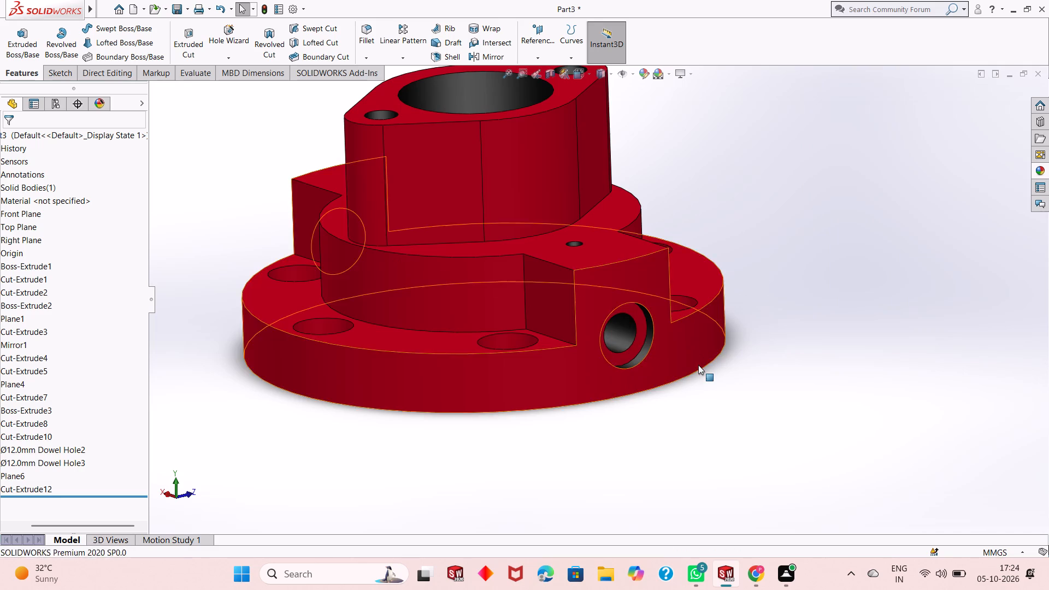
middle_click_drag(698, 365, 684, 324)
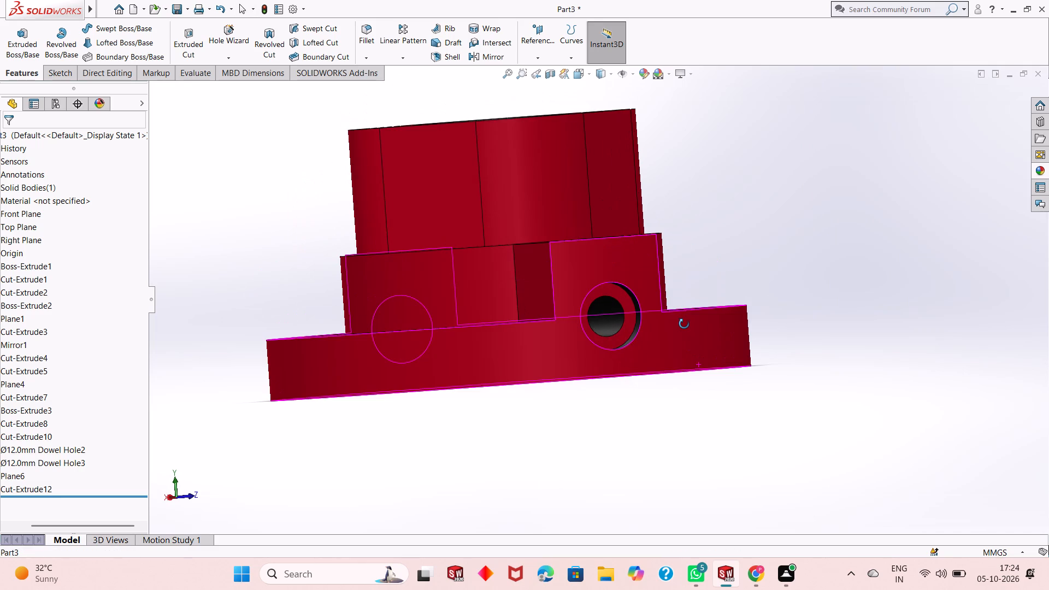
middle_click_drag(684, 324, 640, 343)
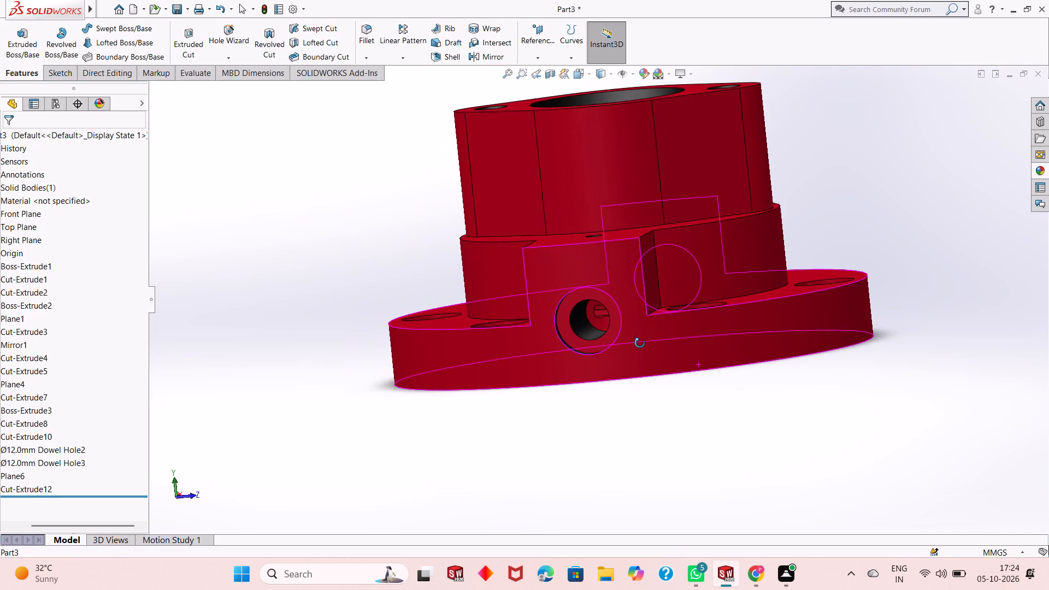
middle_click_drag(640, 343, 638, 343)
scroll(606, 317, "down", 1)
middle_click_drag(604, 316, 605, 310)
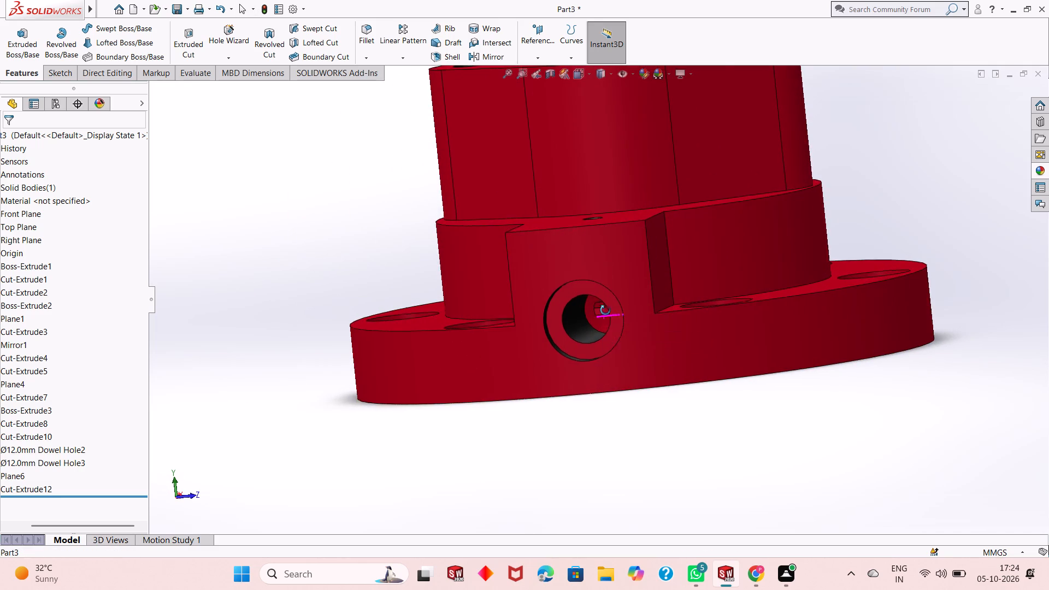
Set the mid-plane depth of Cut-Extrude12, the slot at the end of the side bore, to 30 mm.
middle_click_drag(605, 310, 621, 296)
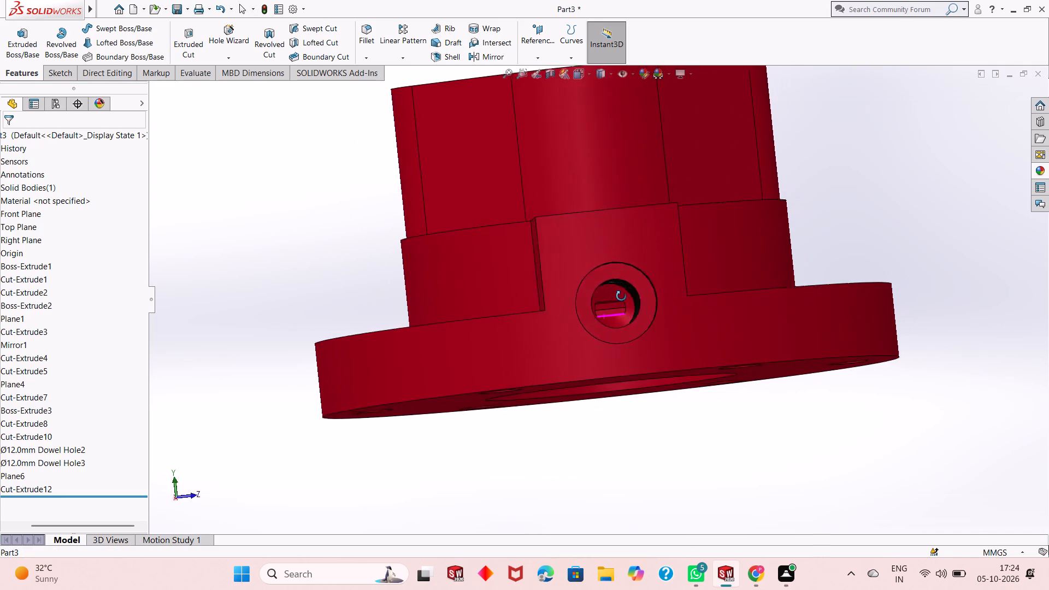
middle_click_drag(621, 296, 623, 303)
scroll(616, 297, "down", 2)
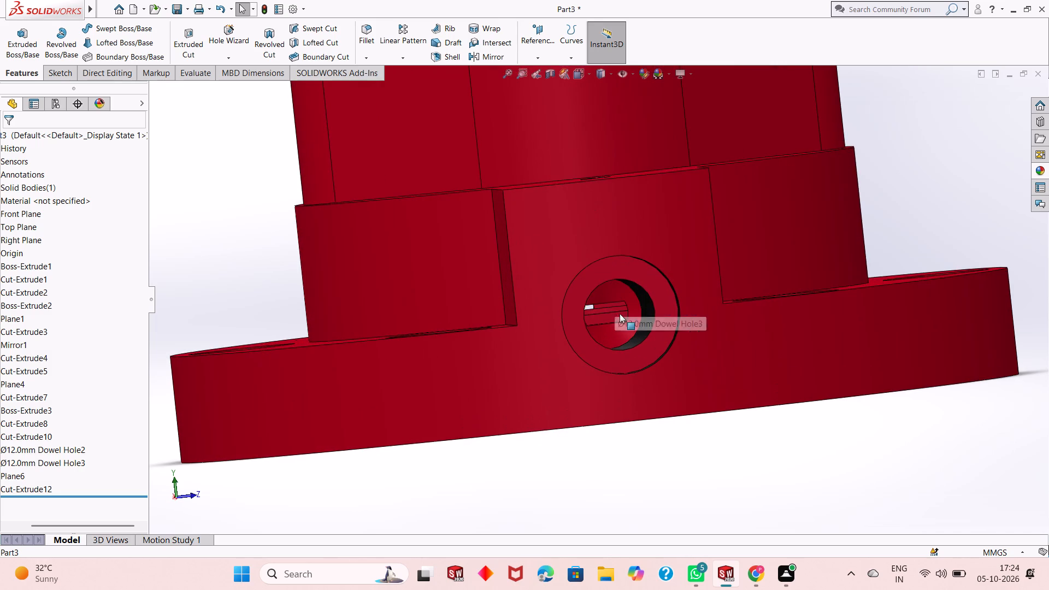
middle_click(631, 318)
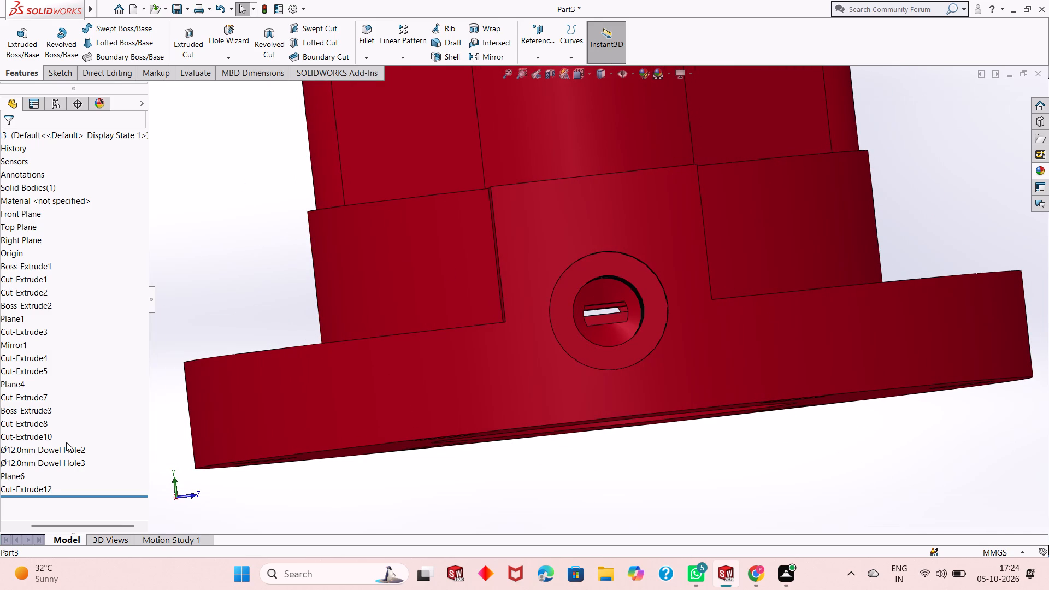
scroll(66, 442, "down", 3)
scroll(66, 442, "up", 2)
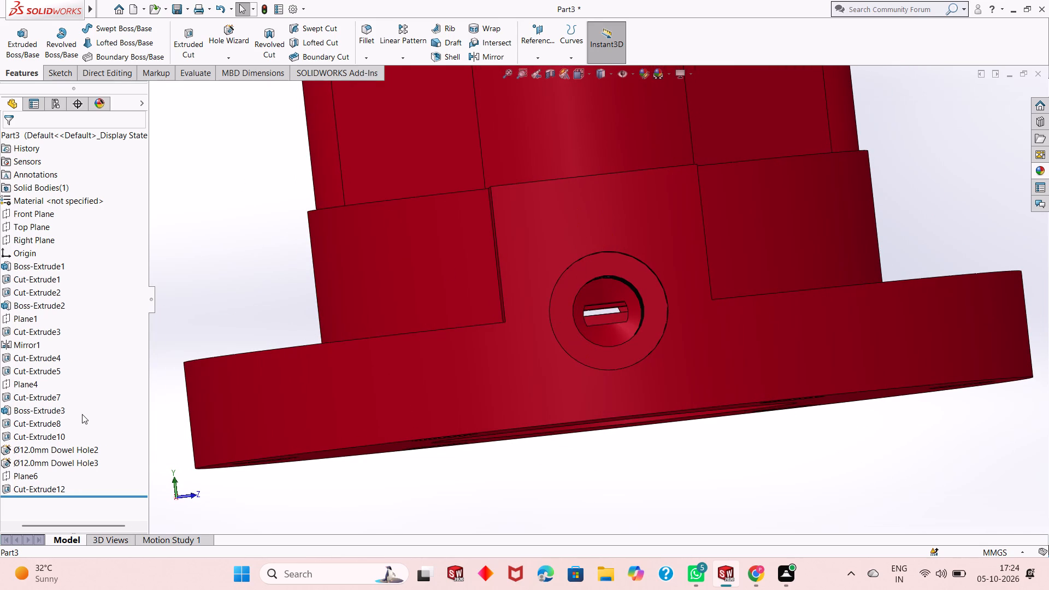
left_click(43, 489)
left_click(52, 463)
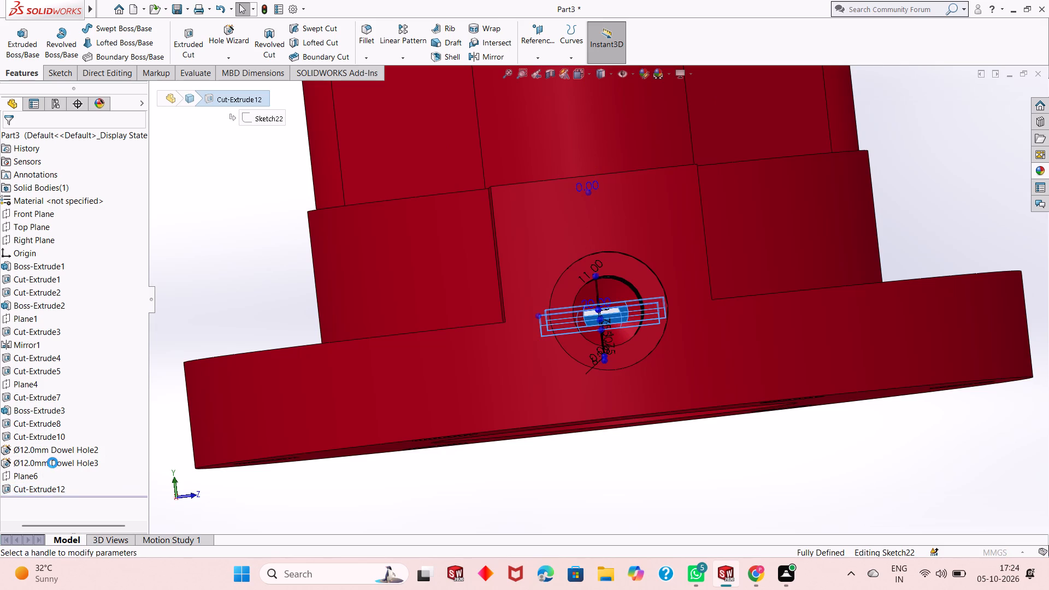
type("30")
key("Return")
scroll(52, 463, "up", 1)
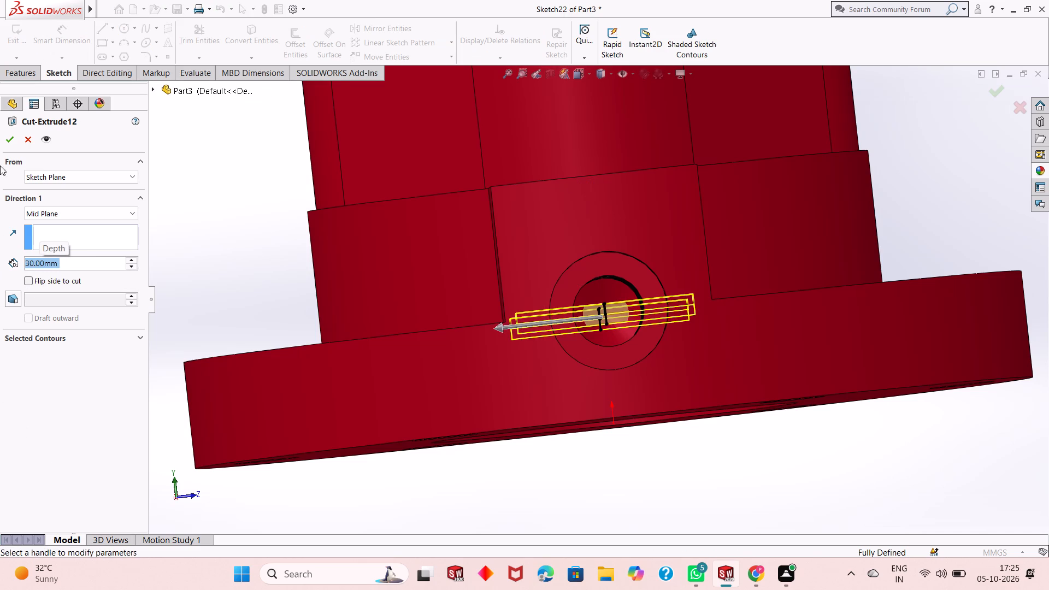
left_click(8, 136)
Set the mid-plane depth of Cut-Extrude12 to 20 mm.
middle_click_drag(221, 267, 231, 278)
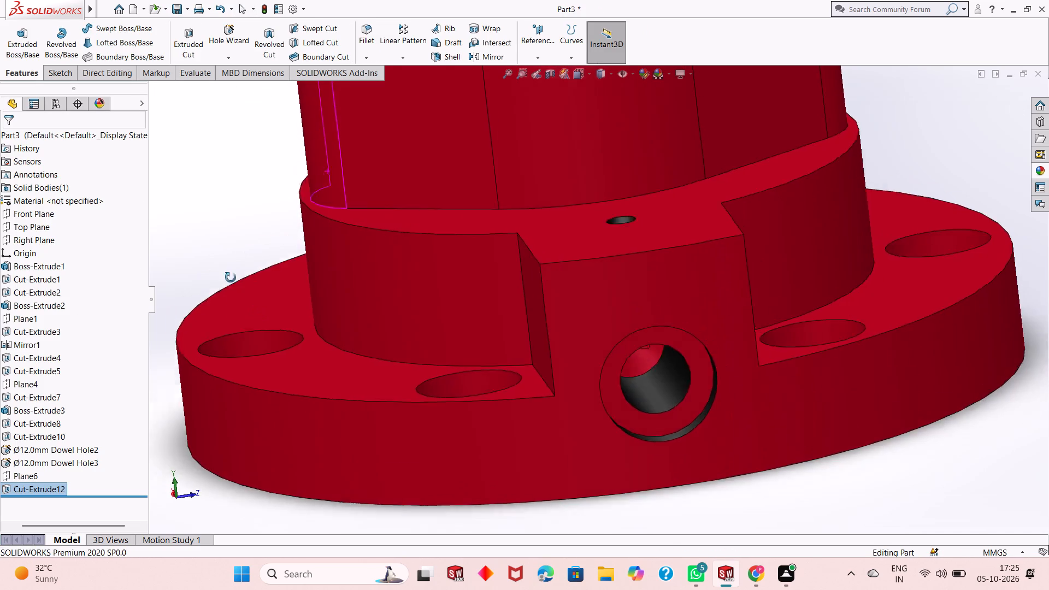
middle_click_drag(231, 278, 210, 272)
scroll(546, 322, "down", 2)
middle_click_drag(577, 359, 590, 352)
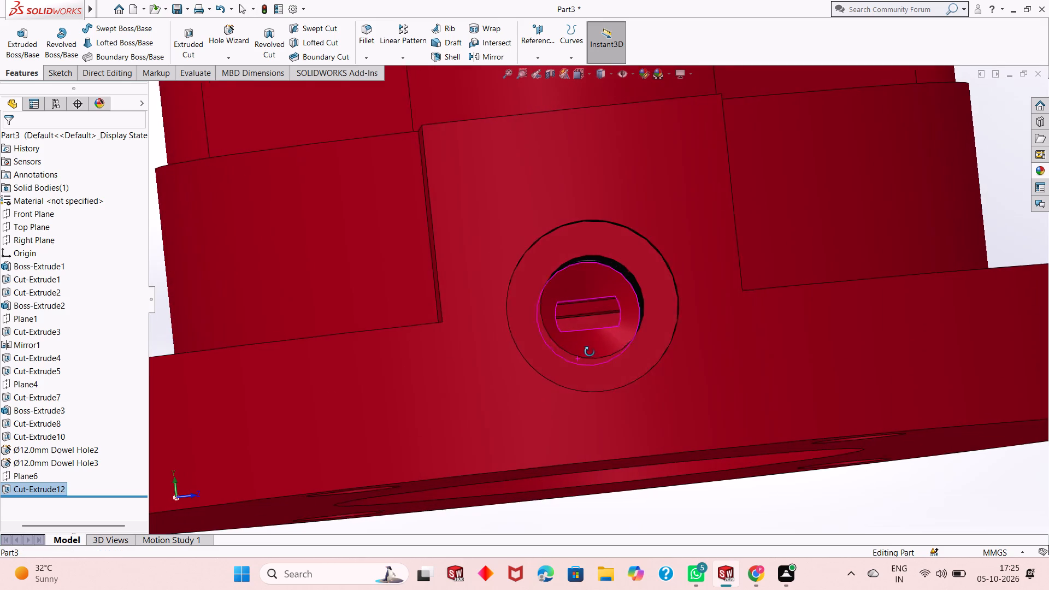
middle_click_drag(590, 352, 591, 352)
scroll(584, 312, "up", 2)
middle_click_drag(548, 332, 542, 340)
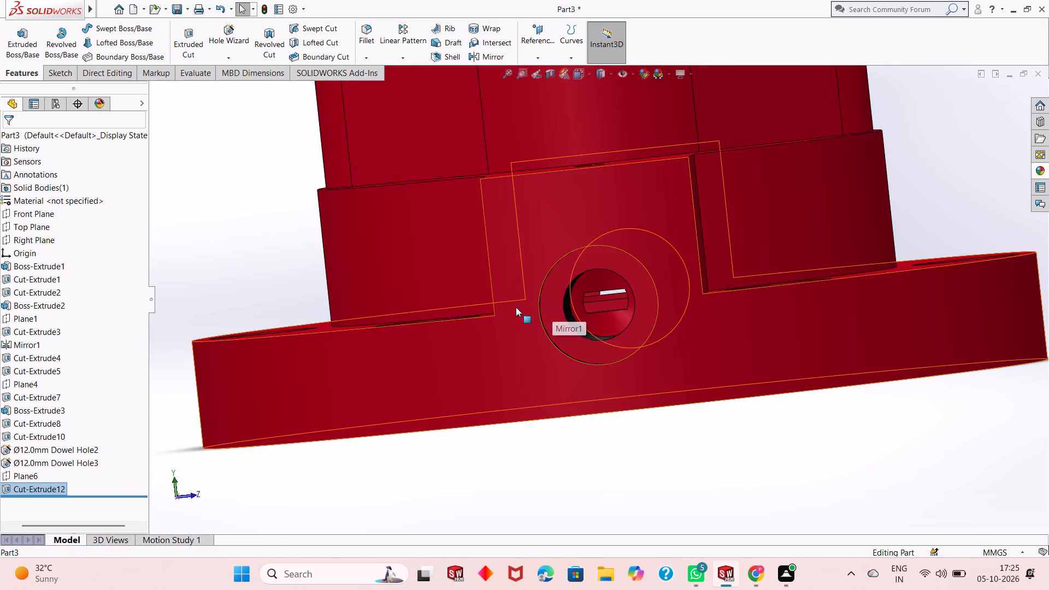
left_click(34, 493)
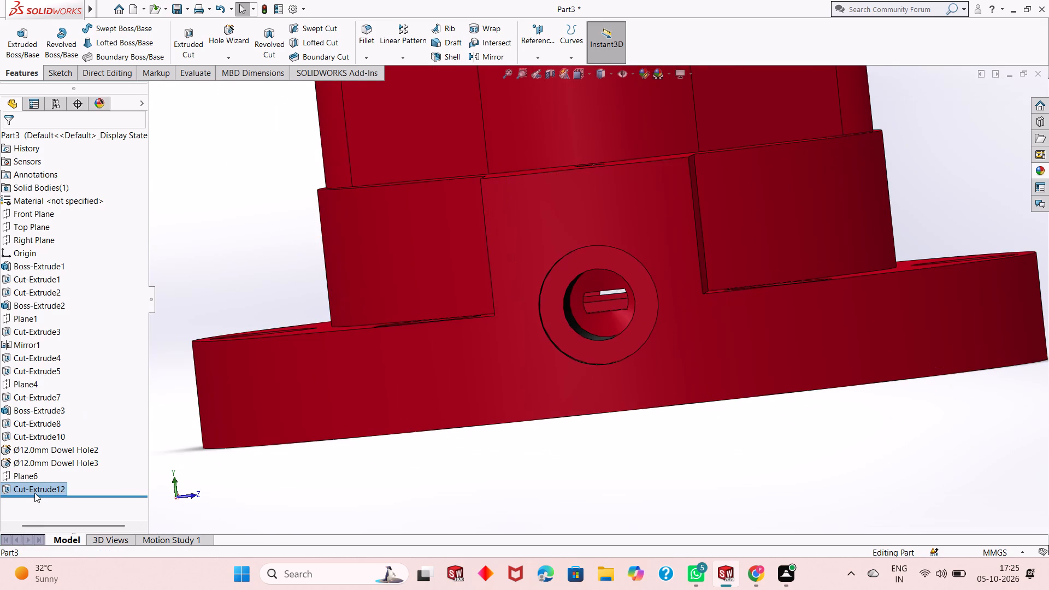
left_click(49, 455)
left_click(284, 496)
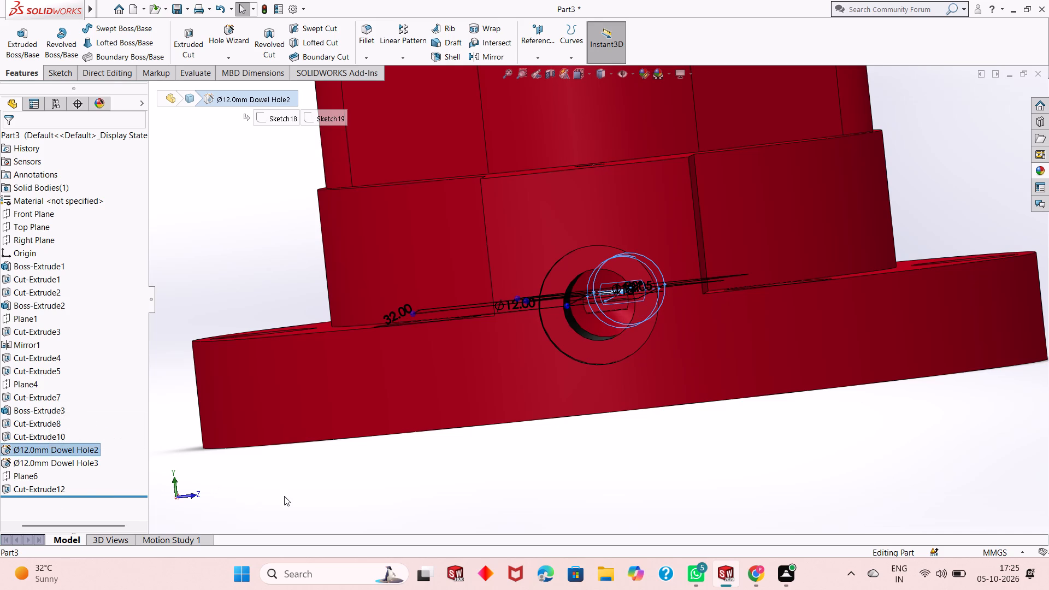
left_click(34, 485)
left_click(45, 455)
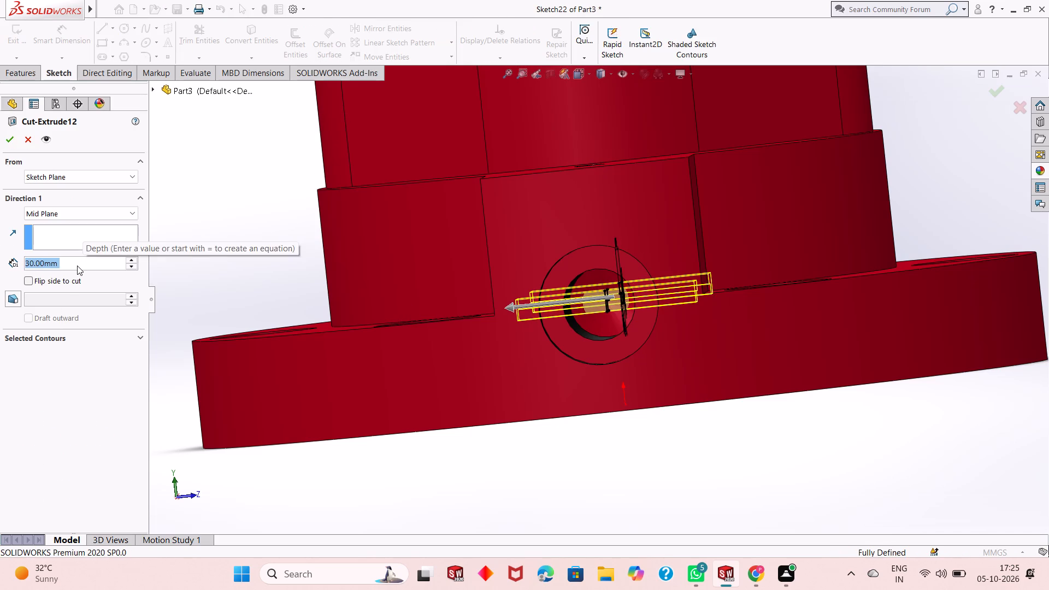
middle_click_drag(363, 322, 330, 375)
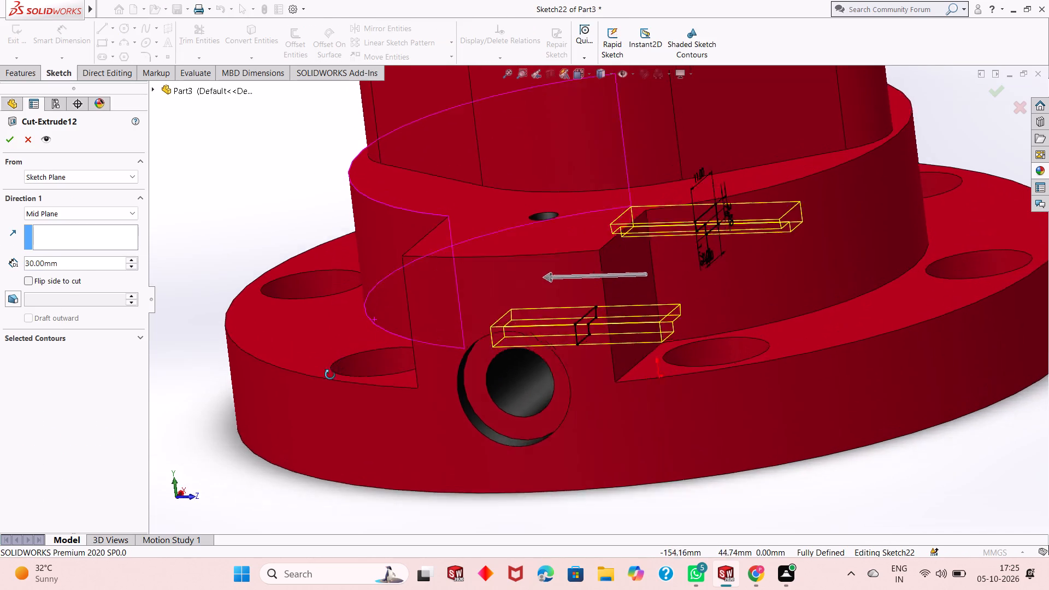
middle_click_drag(330, 375, 351, 310)
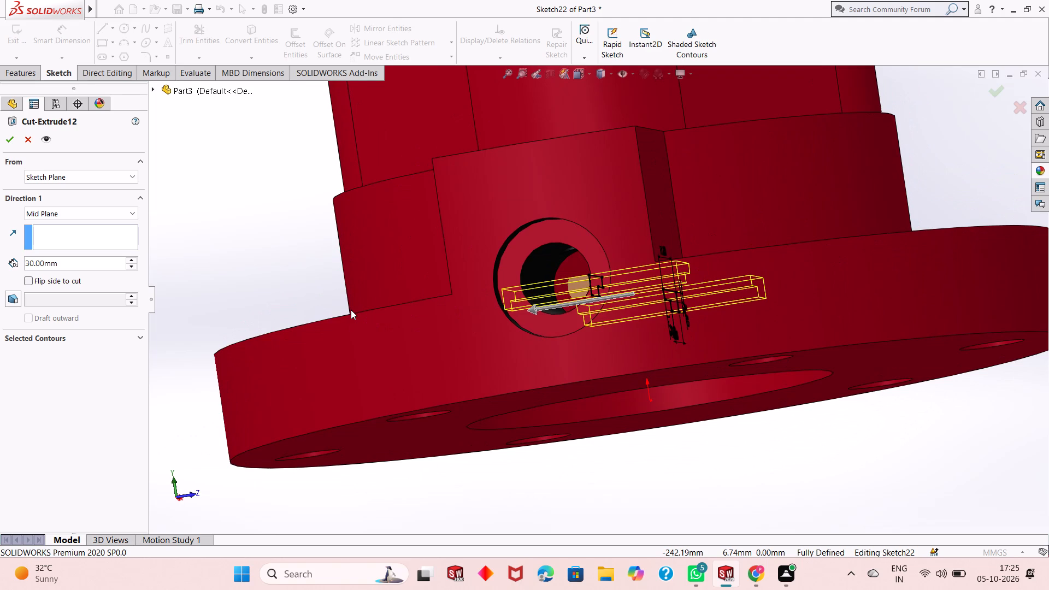
double_click(78, 262)
type("20")
key("Return")
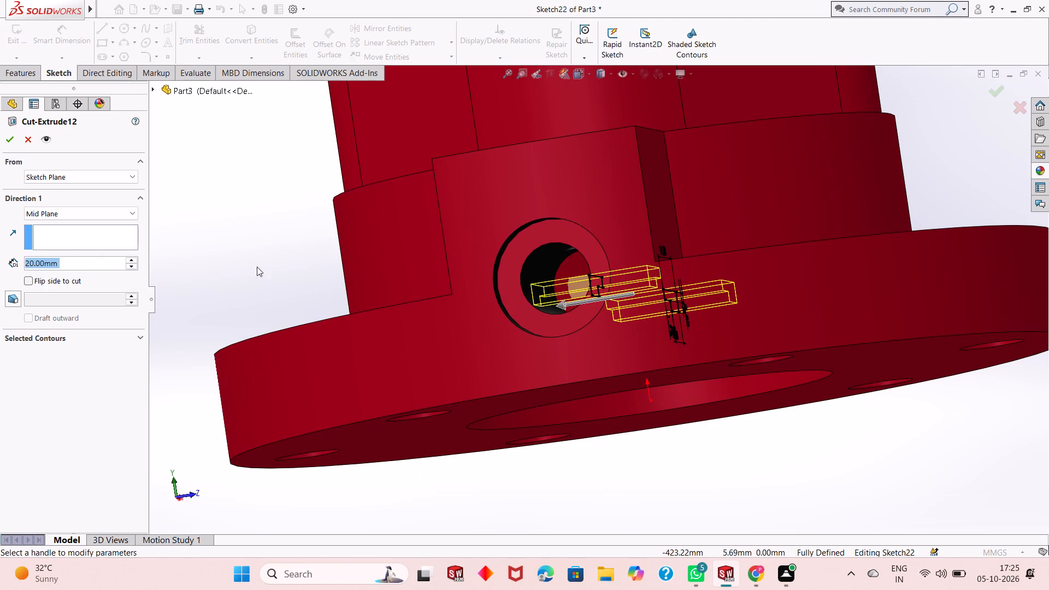
middle_click_drag(294, 254, 309, 244)
middle_click_drag(299, 247, 294, 262)
scroll(441, 285, "down", 5)
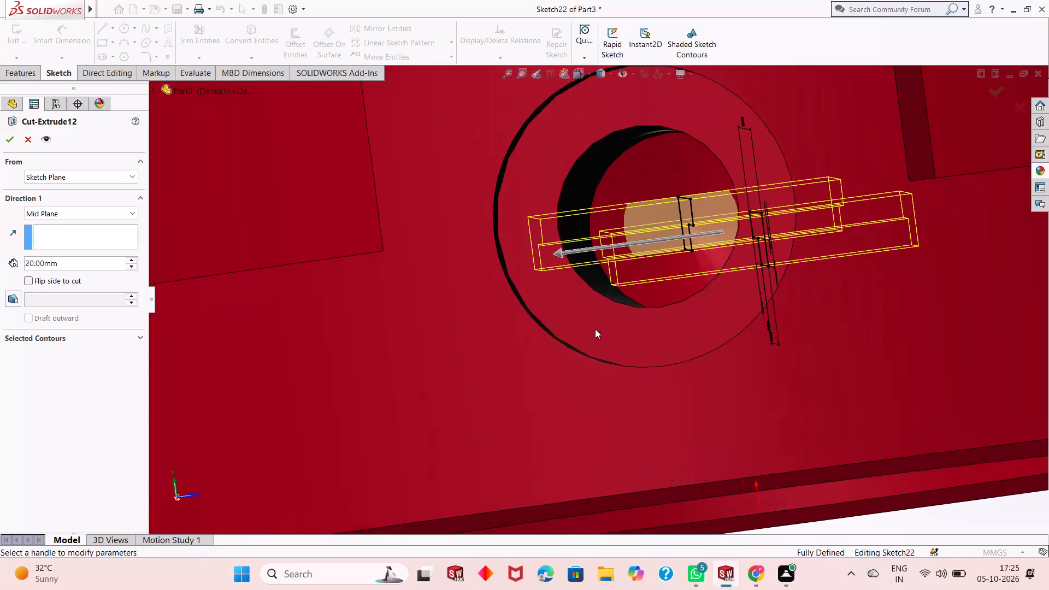
middle_click_drag(650, 278, 625, 317)
left_click(13, 145)
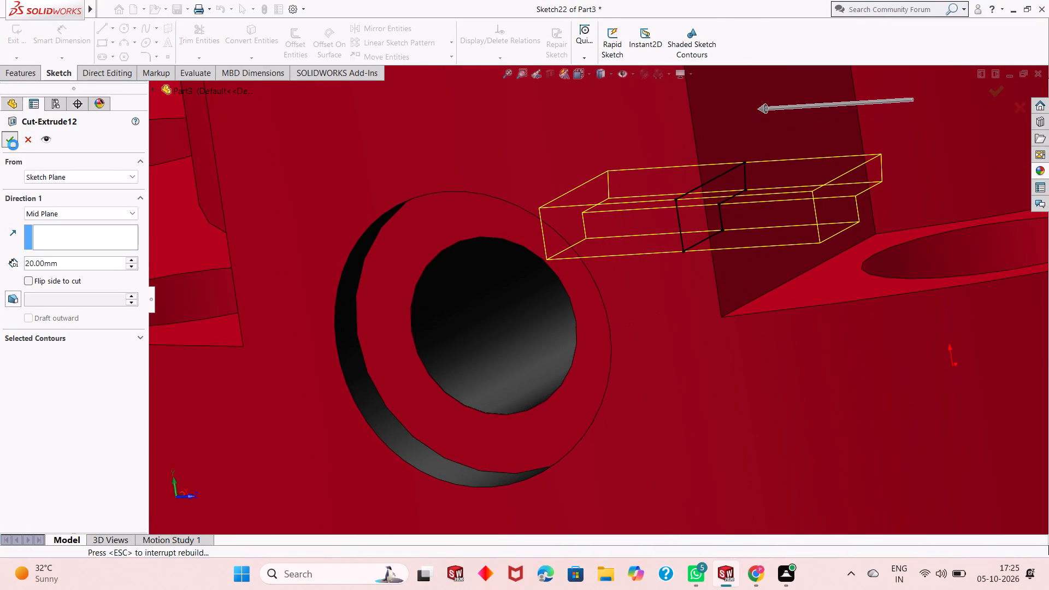
Open Sketch22, the stepped profile behind Cut-Extrude12, for editing.
scroll(490, 300, "up", 6)
middle_click_drag(505, 304, 523, 272)
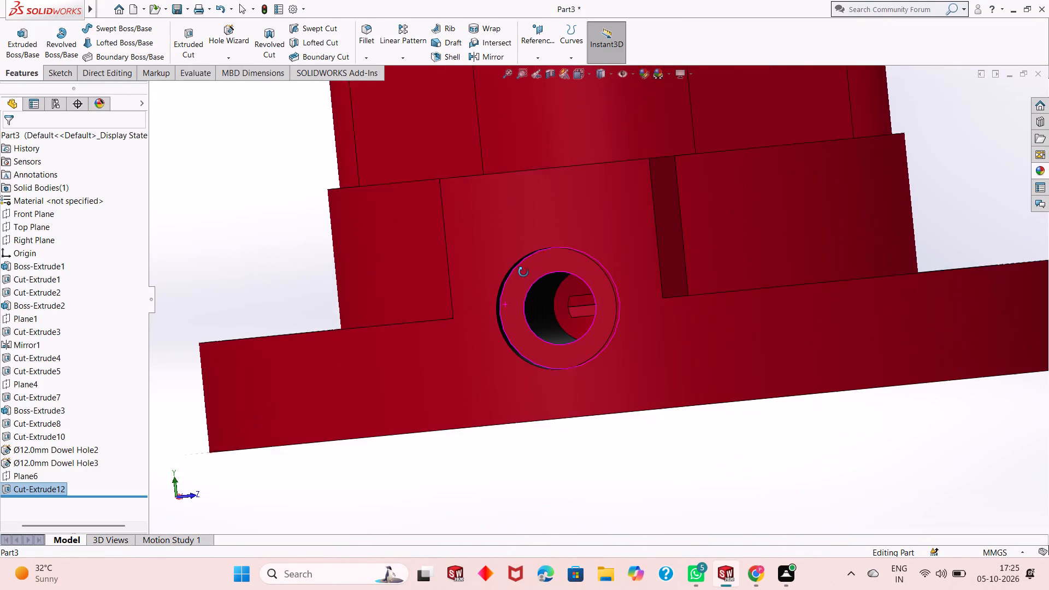
middle_click_drag(523, 272, 522, 273)
scroll(524, 281, "up", 2)
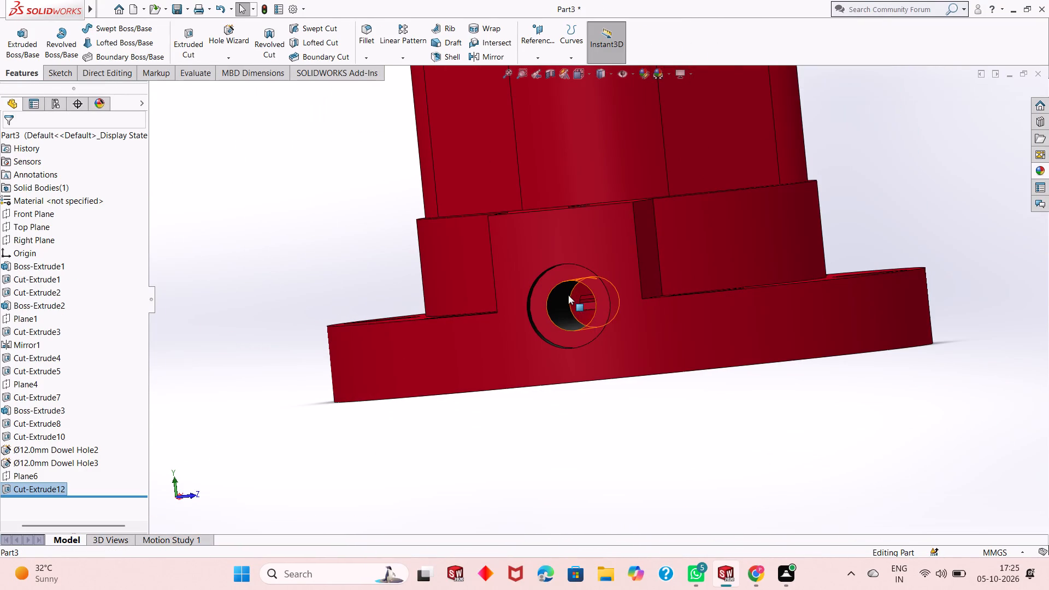
left_click(28, 491)
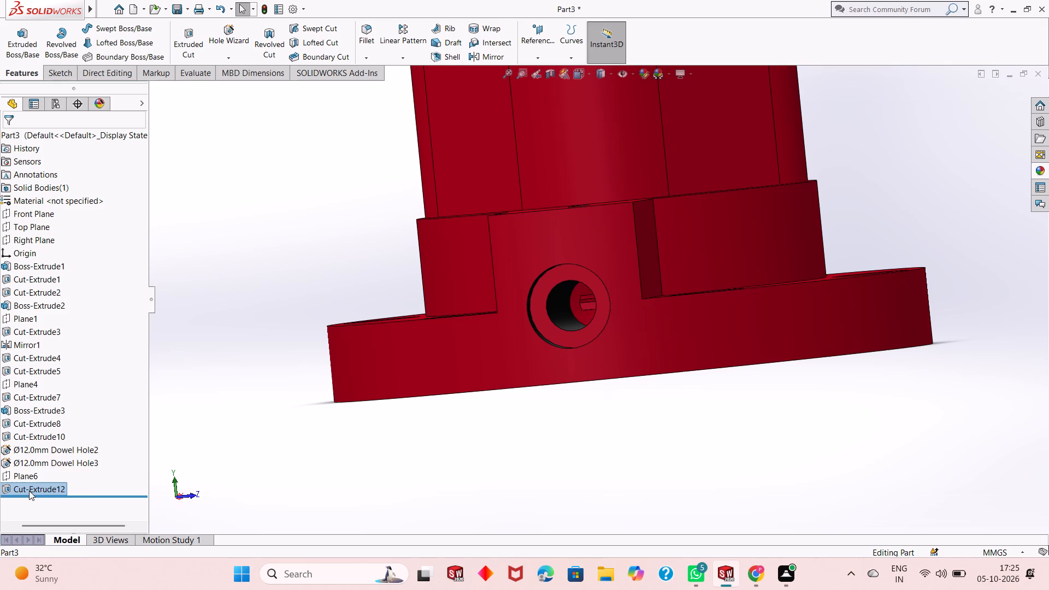
double_click(247, 440)
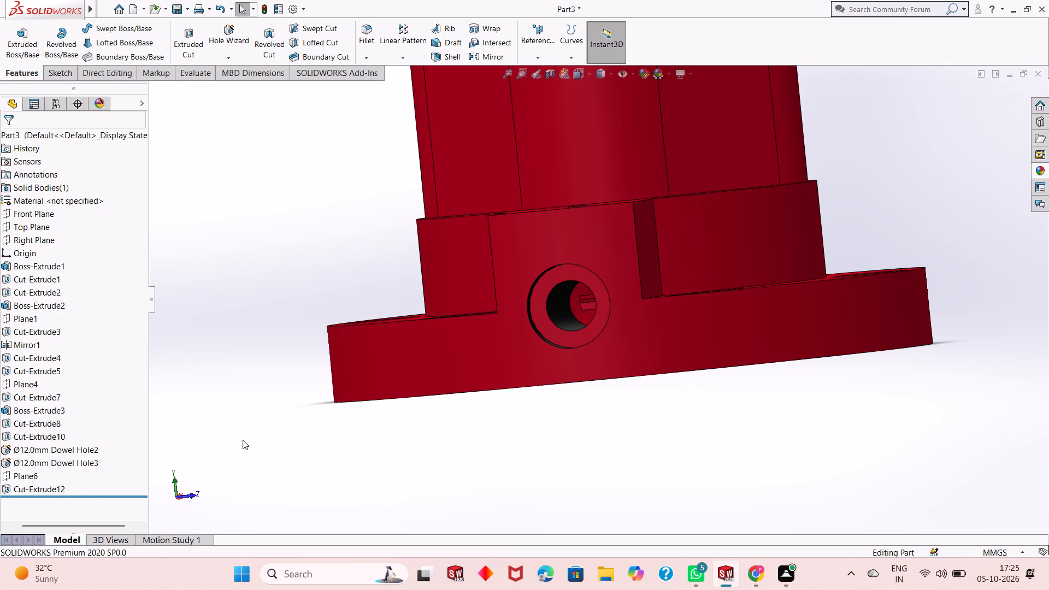
left_click(57, 487)
left_click(91, 453)
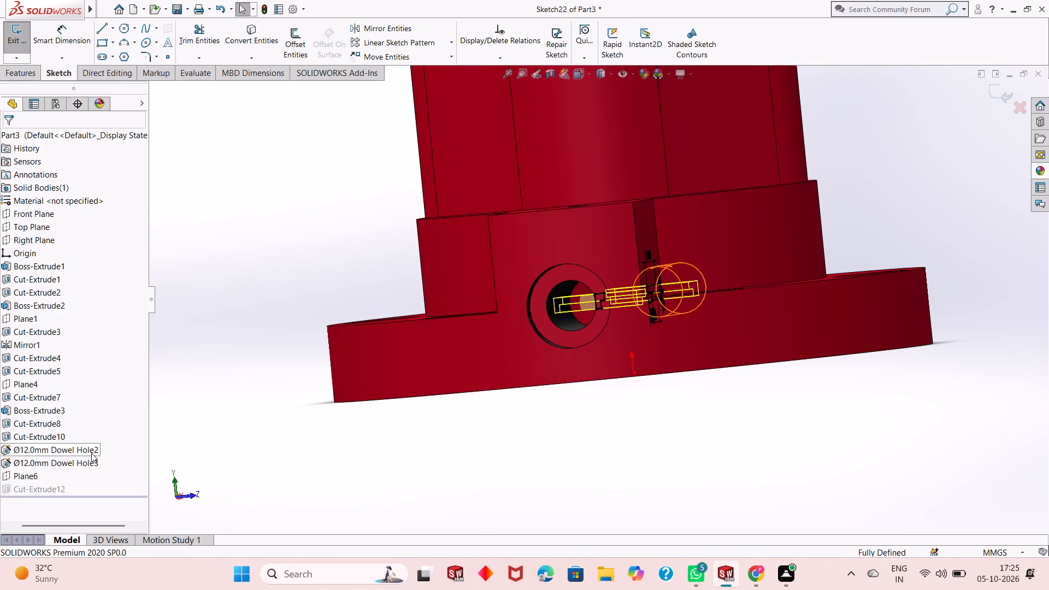
Create a planar section view through the Front Plane to expose the side bores and the central cavity.
left_click(551, 77)
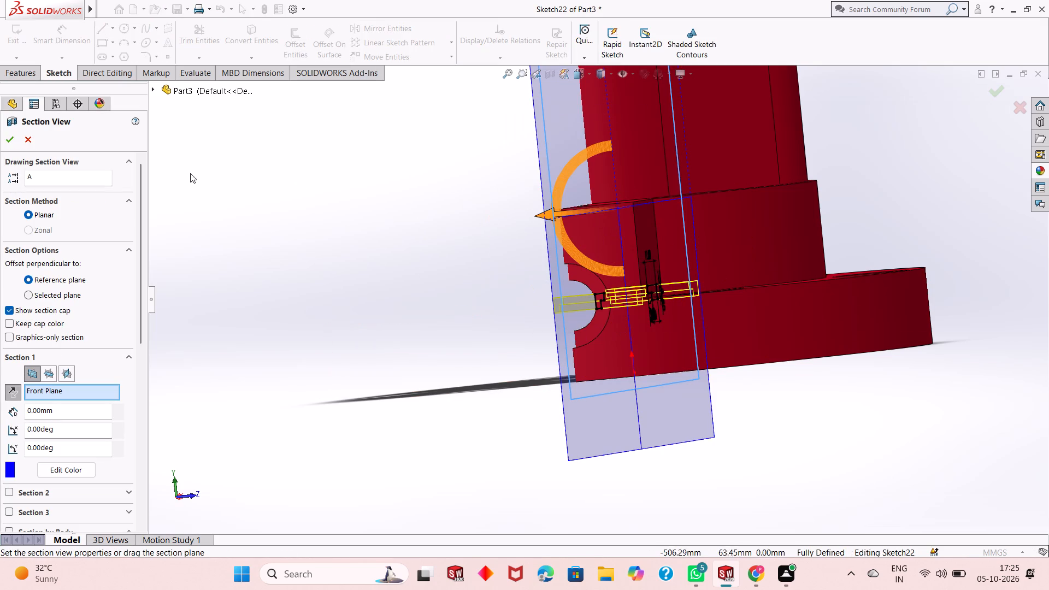
left_click(7, 141)
Examine in the section how the stepped cut profile sits between the conical end of the side bore and the central cavity.
middle_click_drag(474, 320, 540, 281)
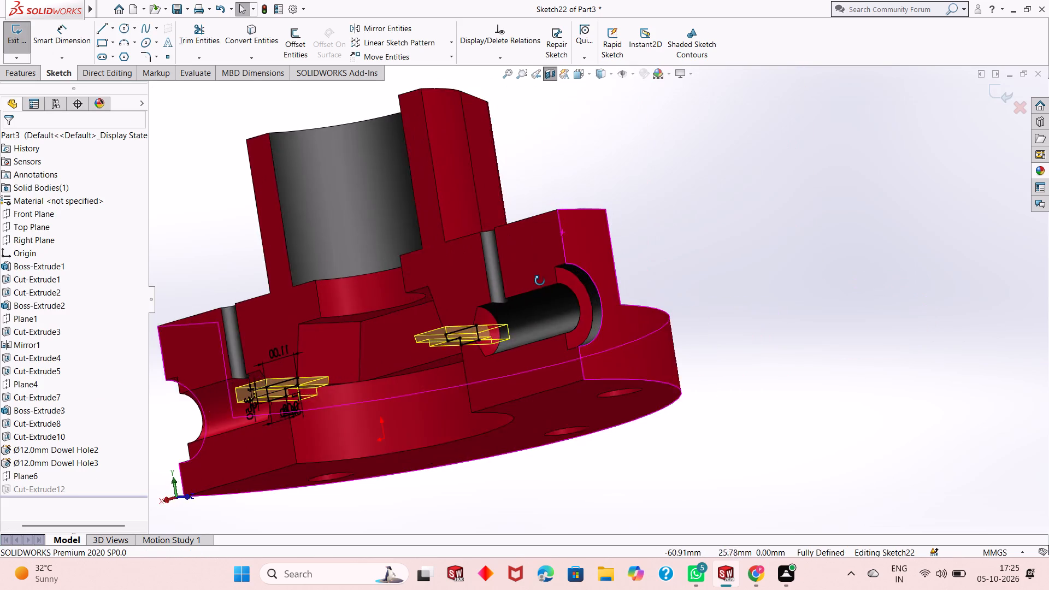
middle_click_drag(540, 281, 566, 296)
scroll(380, 334, "up", 2)
scroll(268, 352, "up", 1)
middle_click_drag(280, 351, 368, 332)
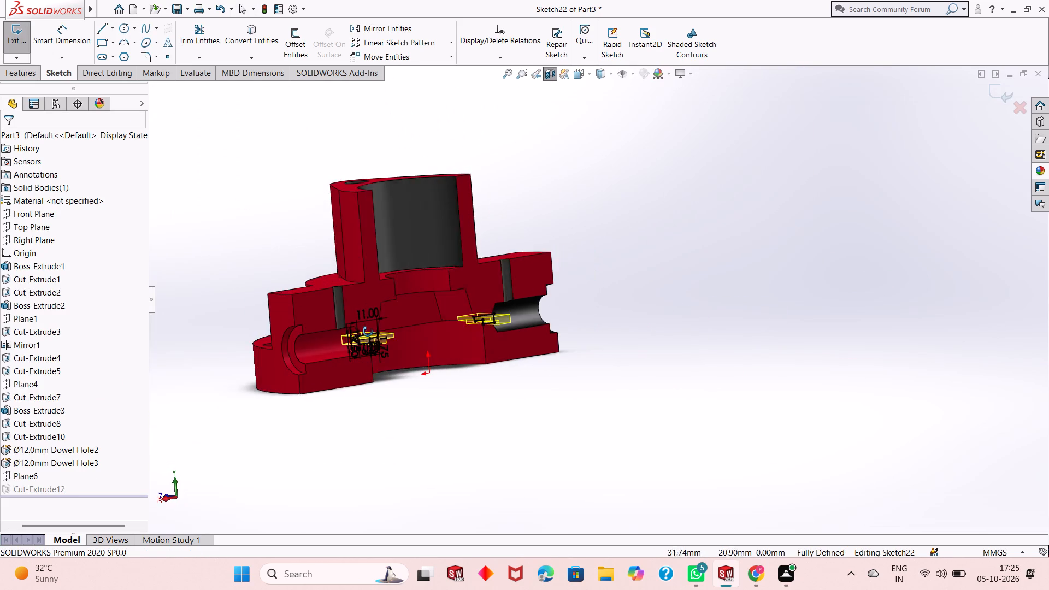
middle_click_drag(368, 332, 318, 335)
scroll(337, 340, "down", 8)
scroll(663, 300, "down", 3)
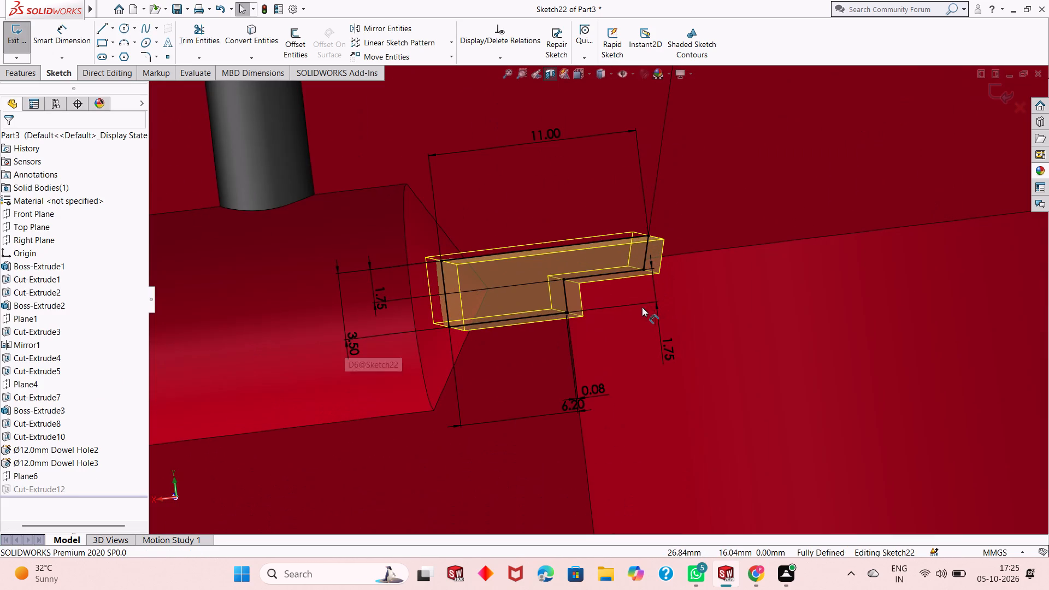
middle_click_drag(497, 311, 508, 314)
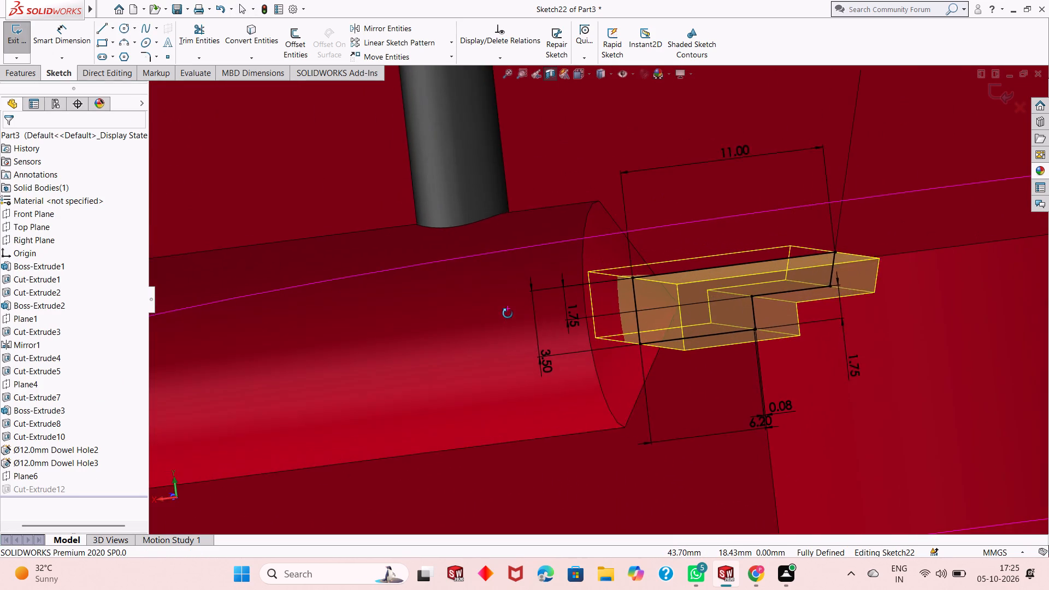
middle_click_drag(508, 314, 511, 314)
scroll(511, 314, "up", 2)
middle_click_drag(535, 321, 557, 317)
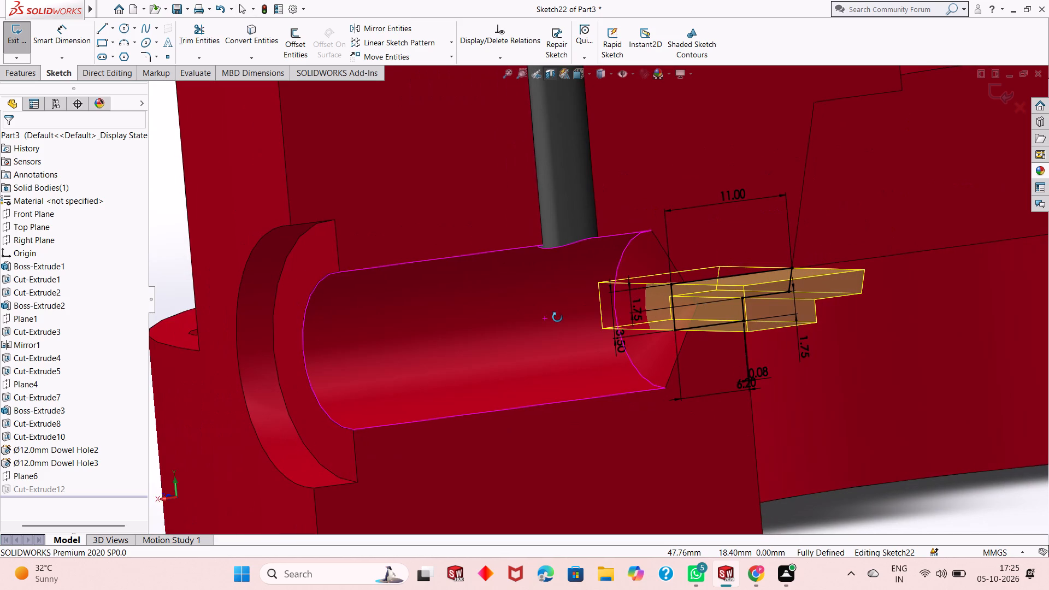
middle_click_drag(557, 317, 514, 331)
scroll(711, 314, "down", 2)
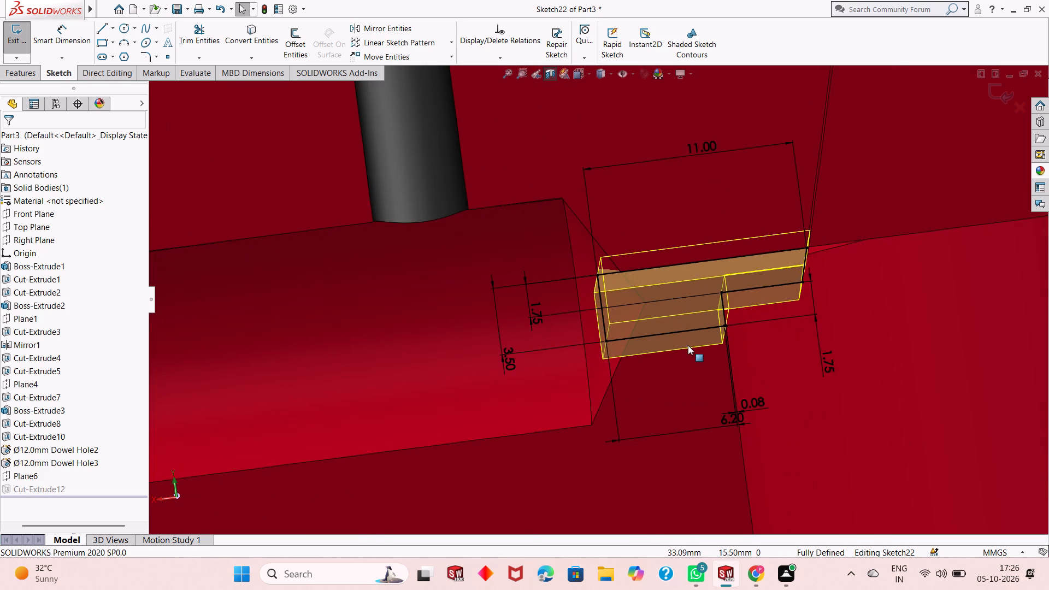
middle_click(688, 345)
scroll(672, 375, "up", 1)
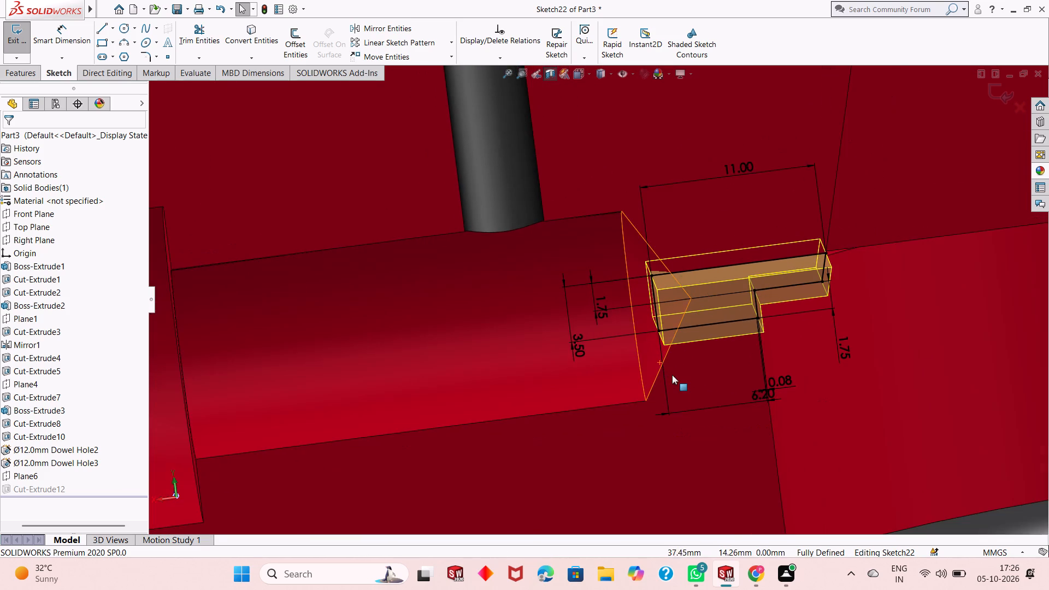
scroll(671, 373, "up", 1)
middle_click_drag(678, 373, 709, 352)
scroll(584, 336, "up", 4)
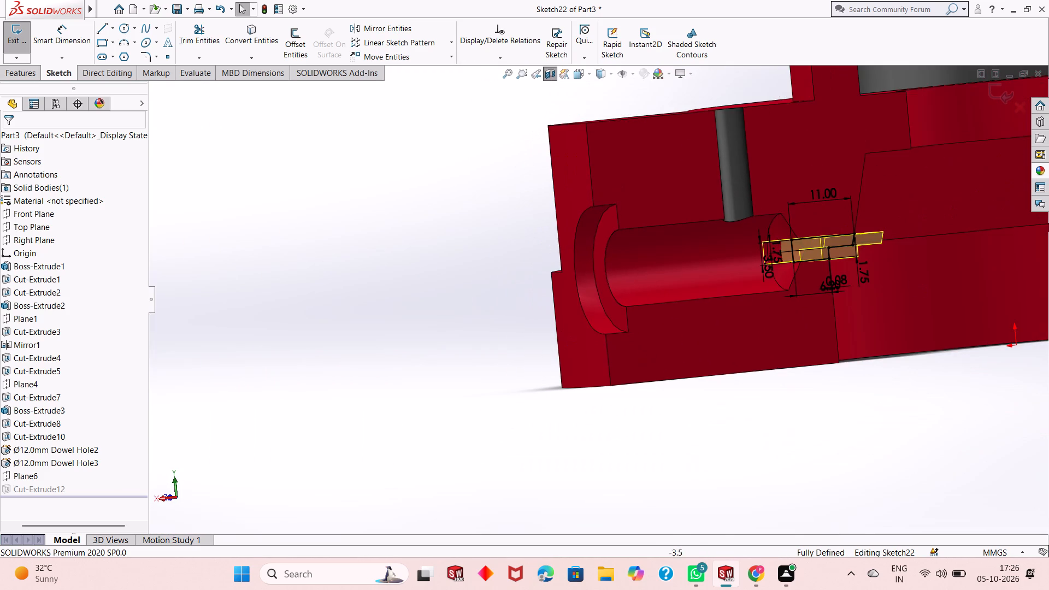
Set the length dimension along the upper edge of the stepped profile in Sketch22 to 15 mm.
scroll(1026, 228, "down", 2)
scroll(938, 237, "down", 2)
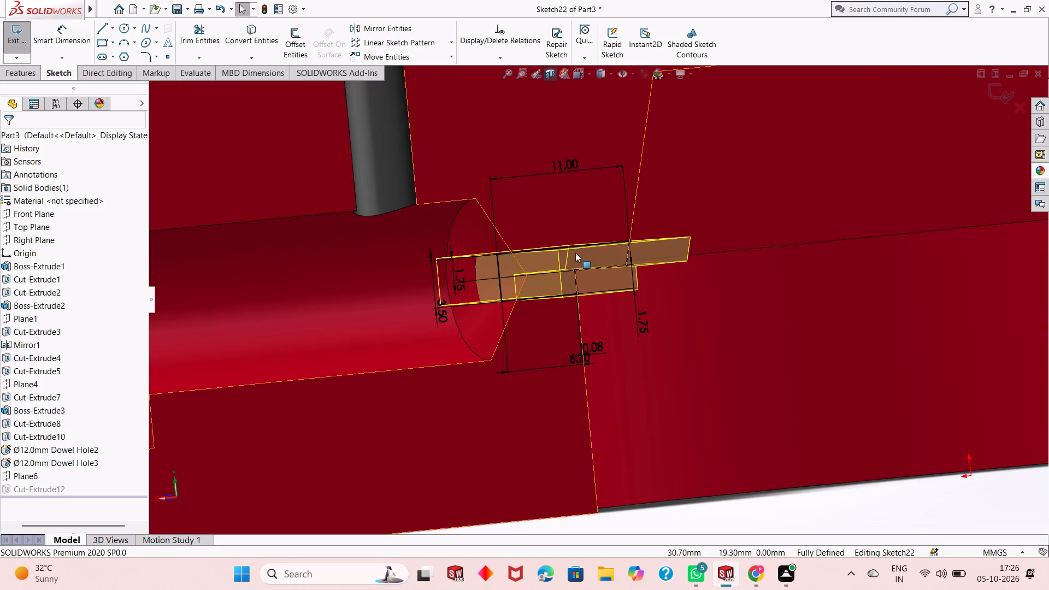
scroll(575, 252, "down", 1)
double_click(562, 154)
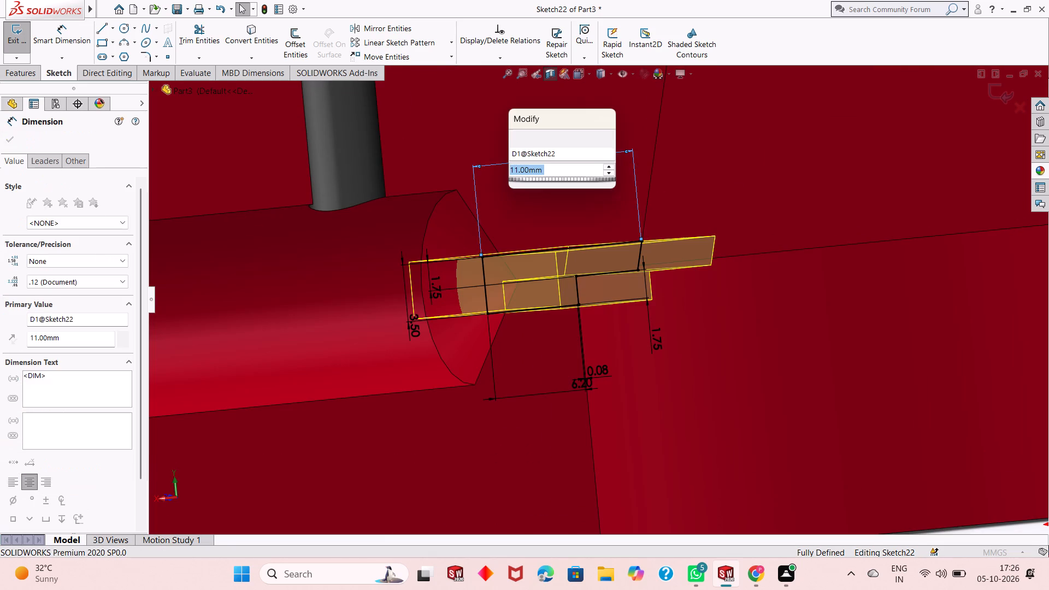
type("15")
key("Return")
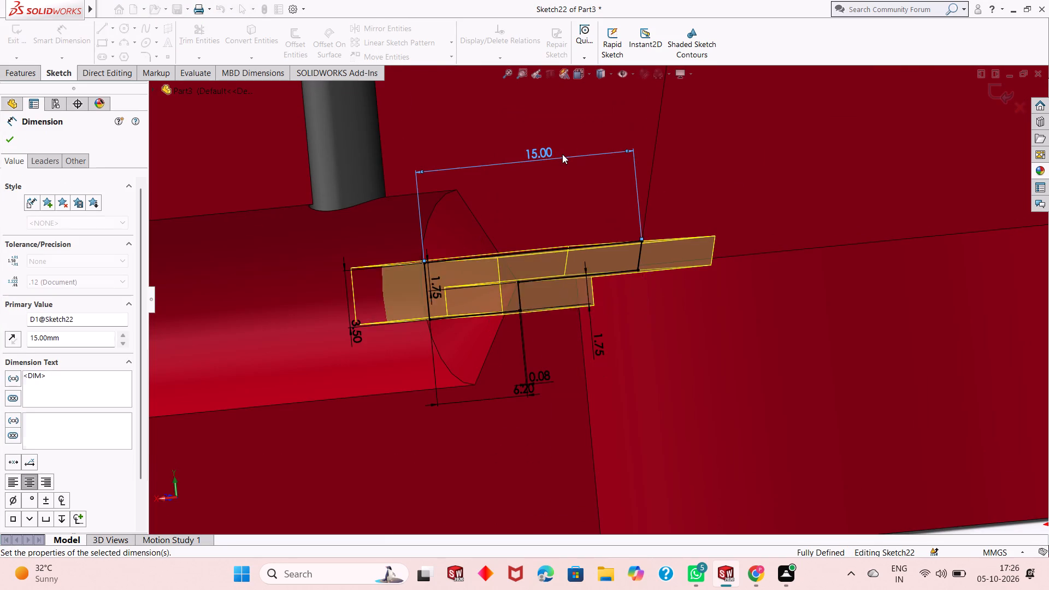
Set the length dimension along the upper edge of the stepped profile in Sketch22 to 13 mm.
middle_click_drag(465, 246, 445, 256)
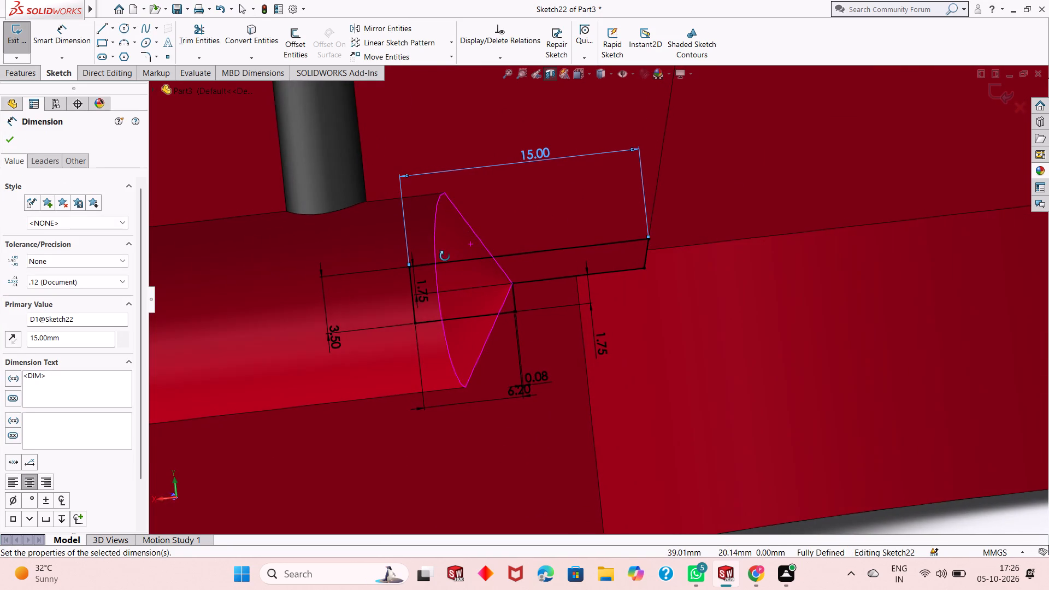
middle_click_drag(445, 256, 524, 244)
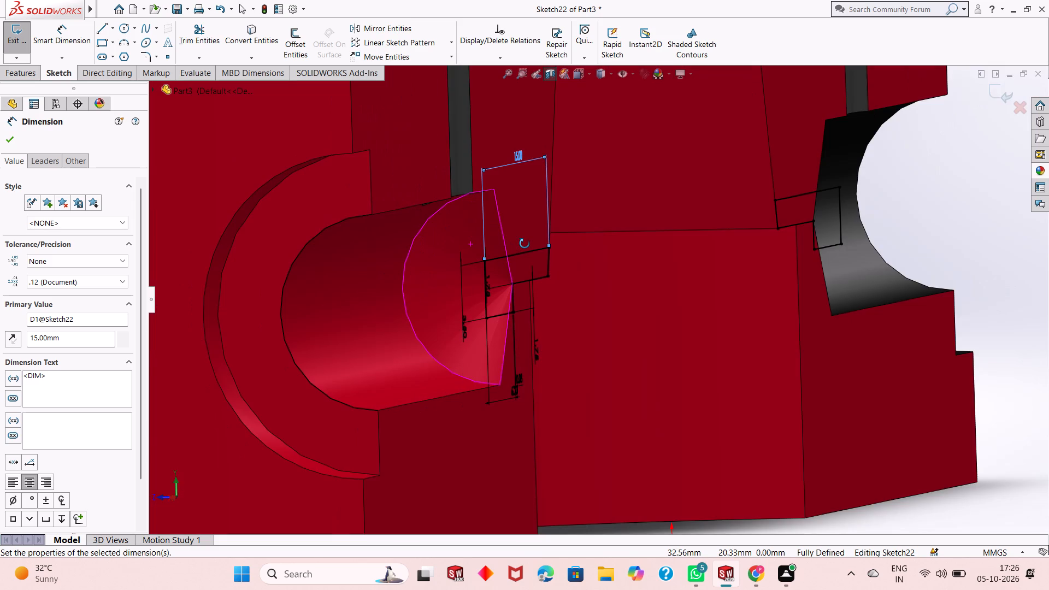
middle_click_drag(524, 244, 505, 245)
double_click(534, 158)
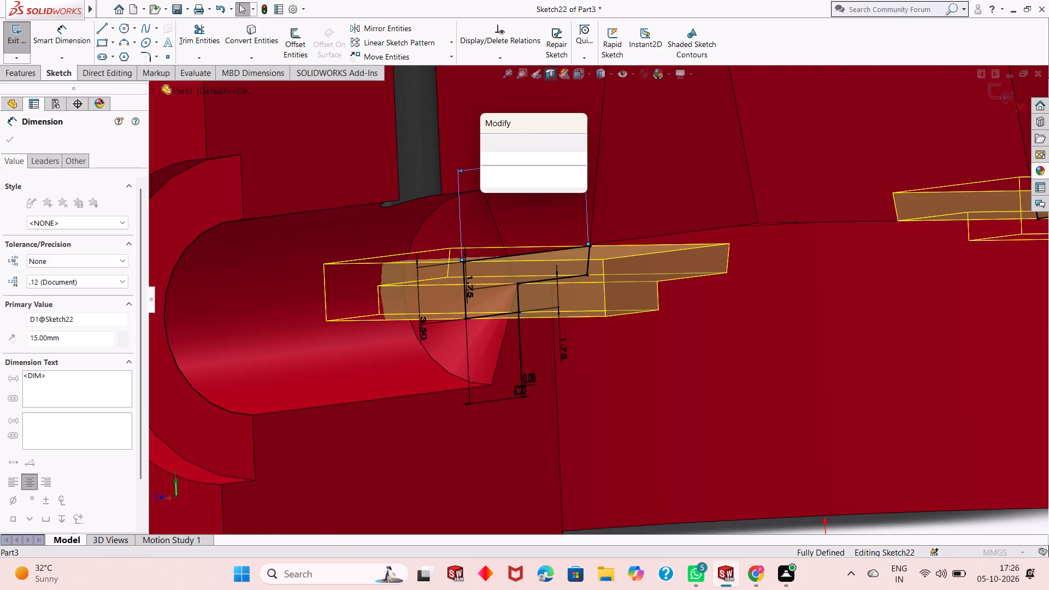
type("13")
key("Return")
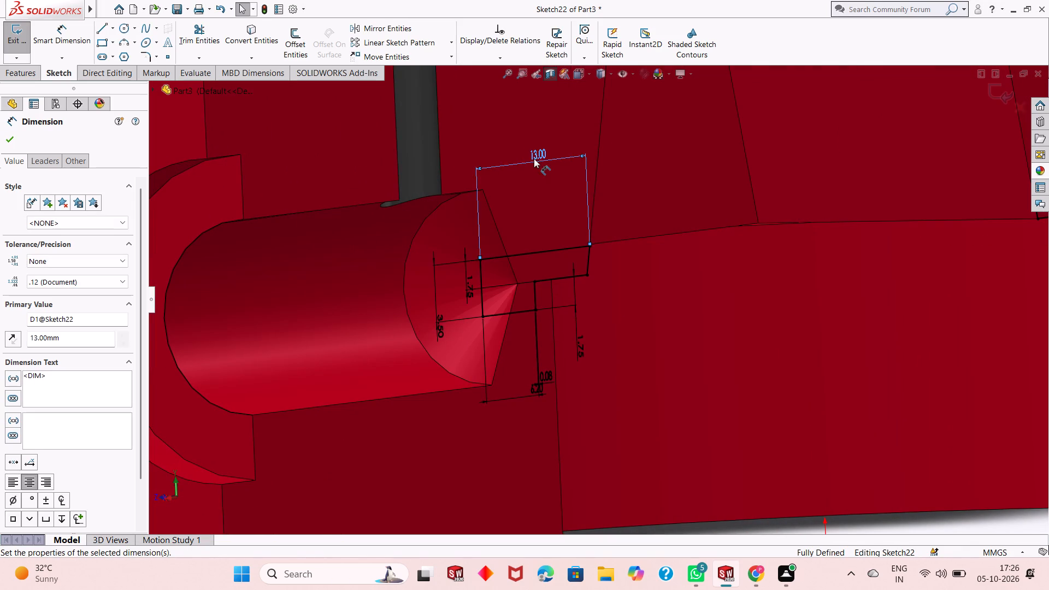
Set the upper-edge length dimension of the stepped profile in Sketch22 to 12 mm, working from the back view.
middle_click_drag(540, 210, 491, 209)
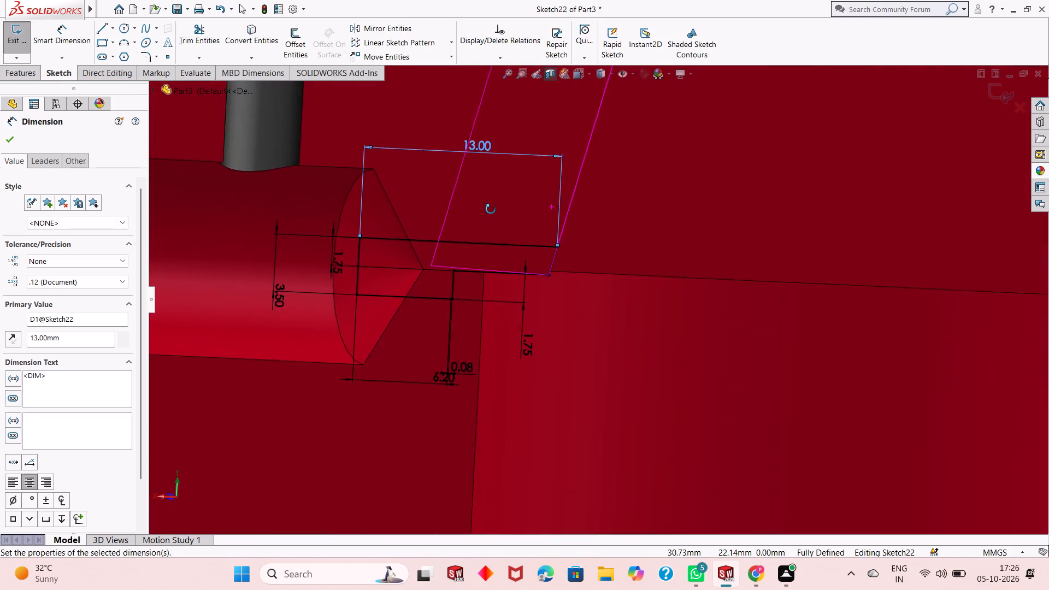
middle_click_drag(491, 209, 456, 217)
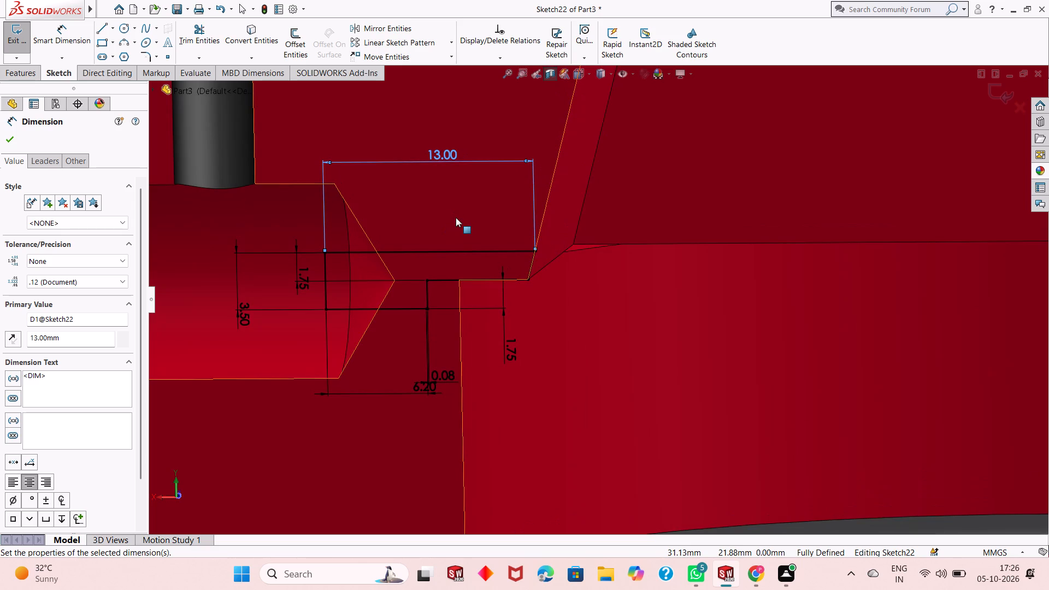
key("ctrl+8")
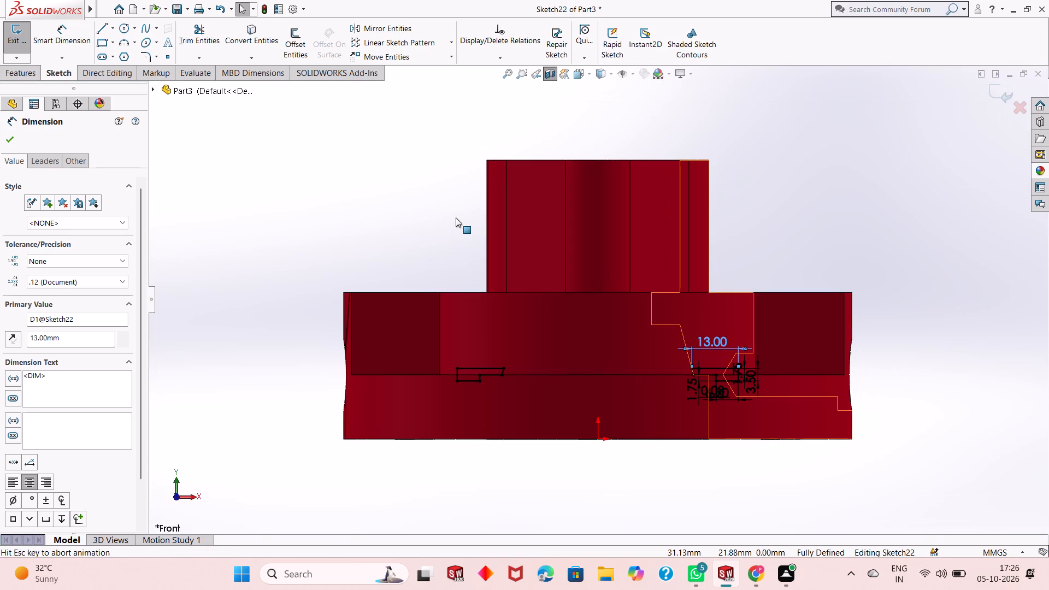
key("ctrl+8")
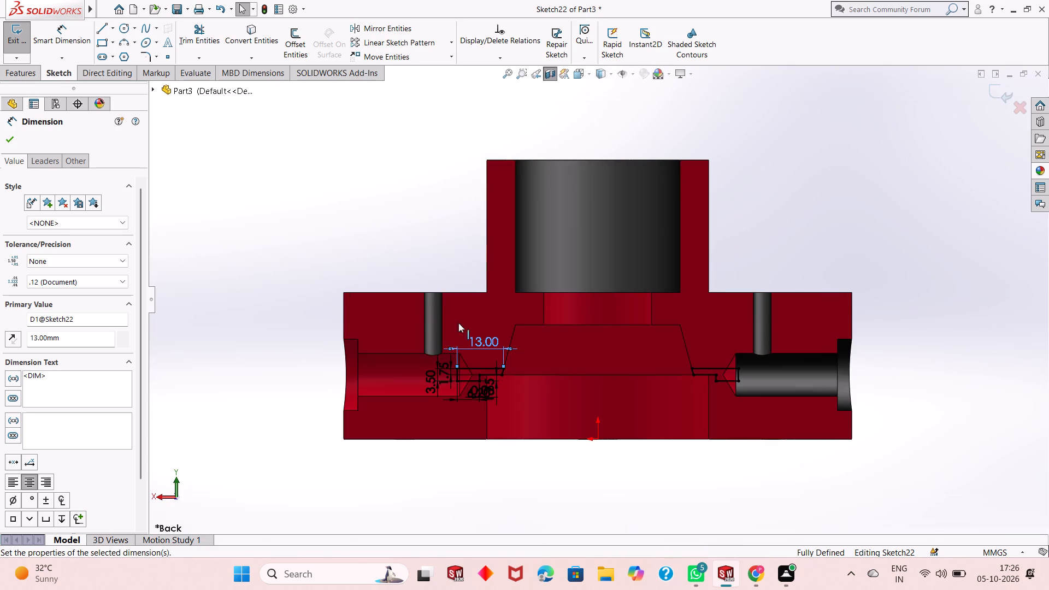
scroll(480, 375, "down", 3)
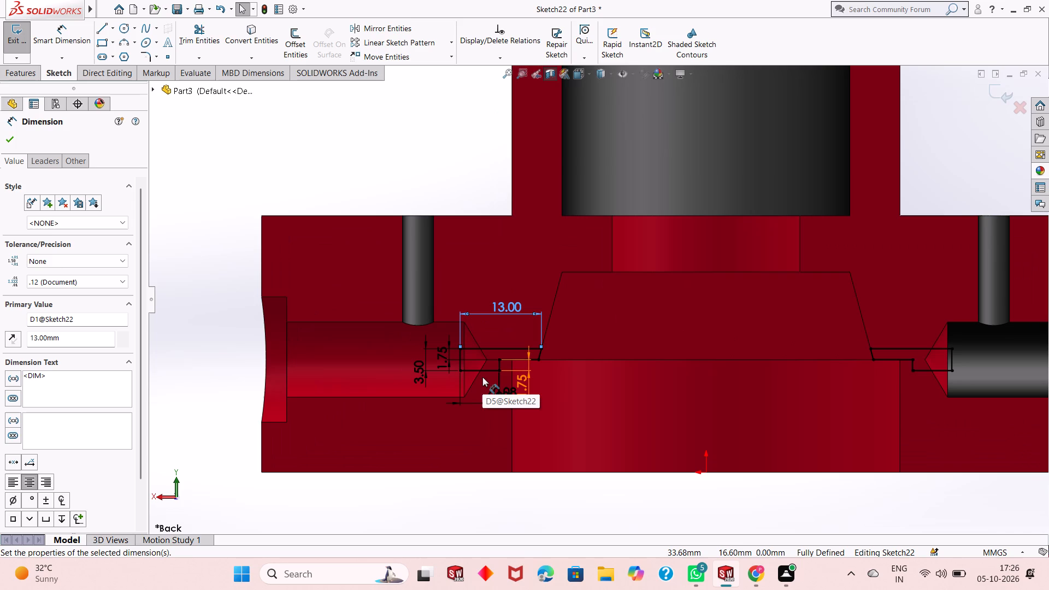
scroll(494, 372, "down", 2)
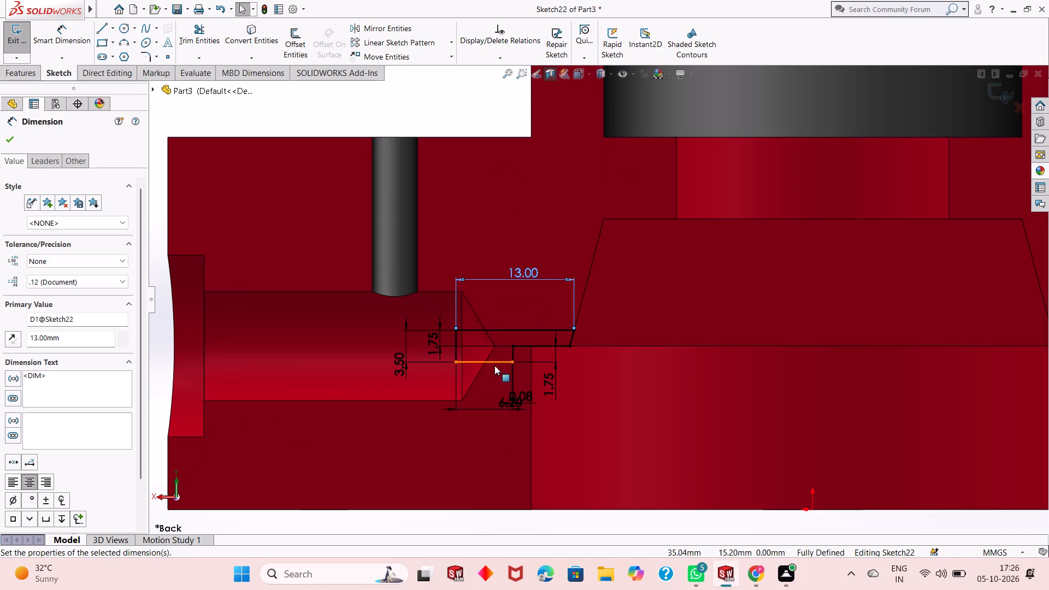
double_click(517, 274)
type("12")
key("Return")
Set the upper-edge length dimension of the stepped profile to 12.5 mm and exit Sketch22 to rebuild Cut-Extrude12.
double_click(517, 274)
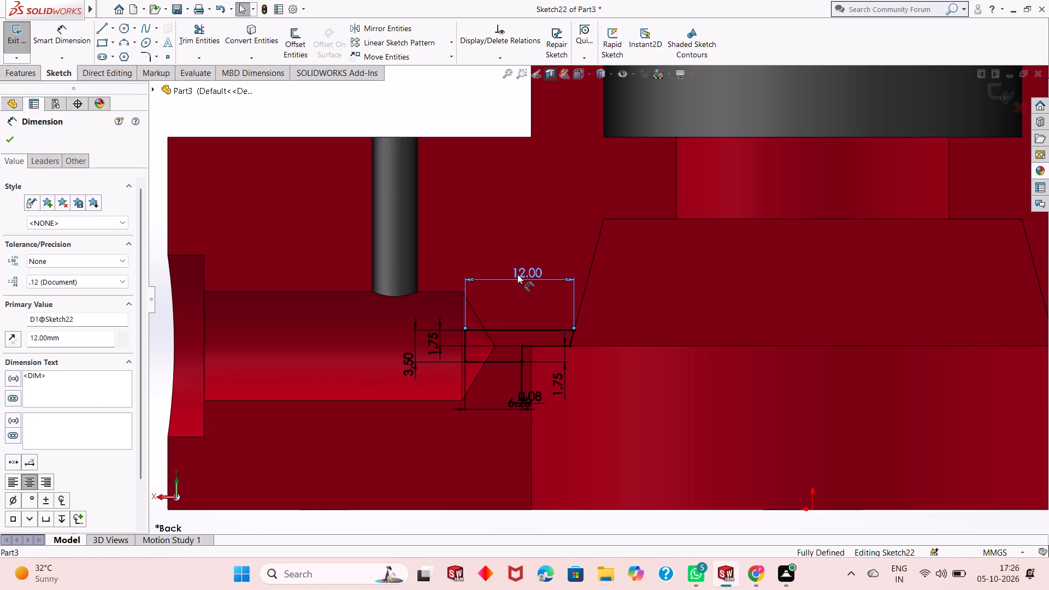
type("13")
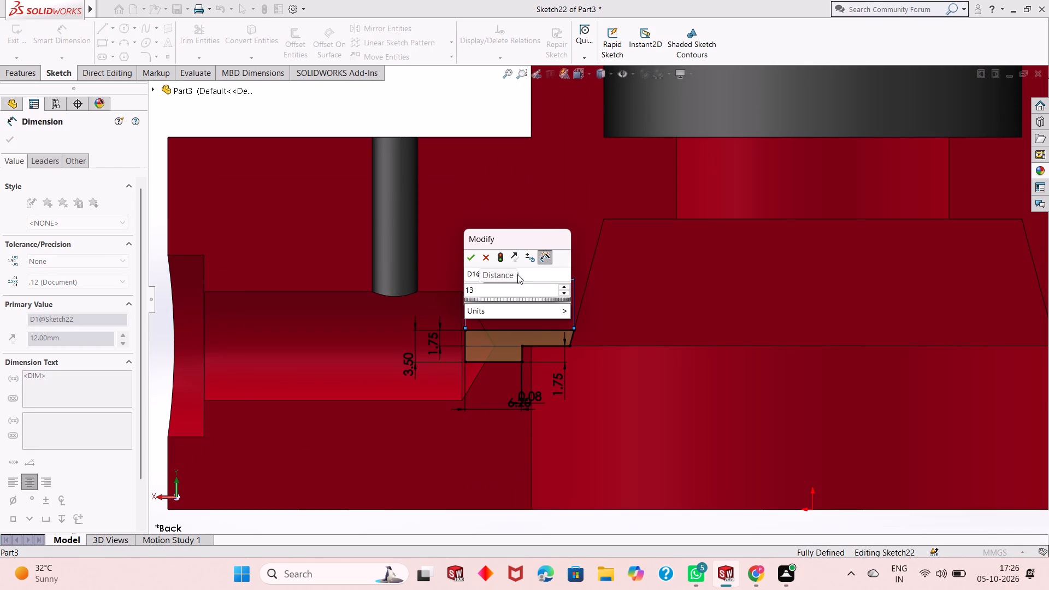
key("BackSpace")
type("2.5")
key("Return")
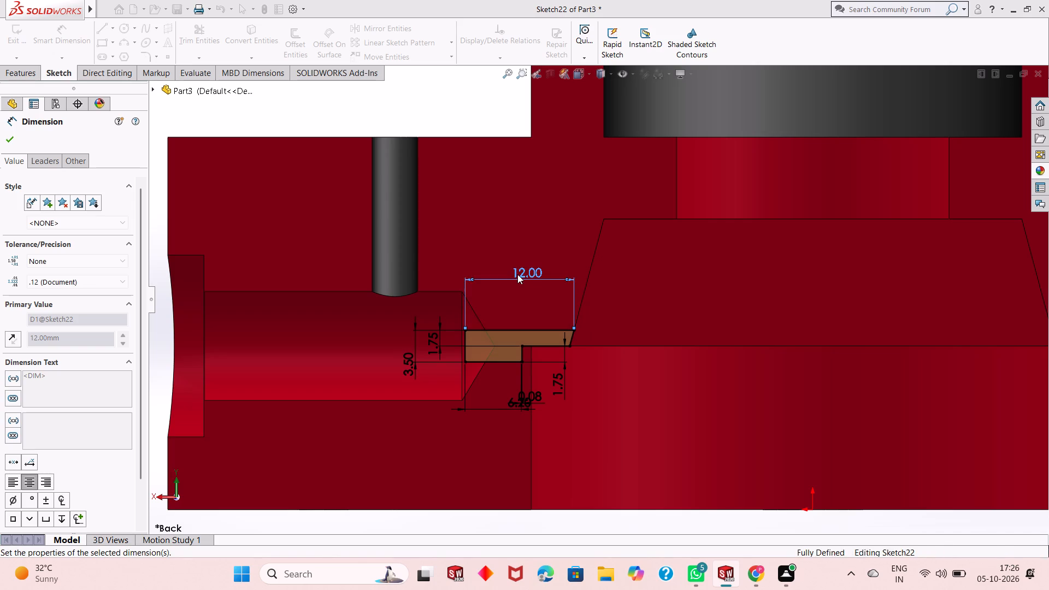
left_click(7, 143)
scroll(571, 337, "up", 1)
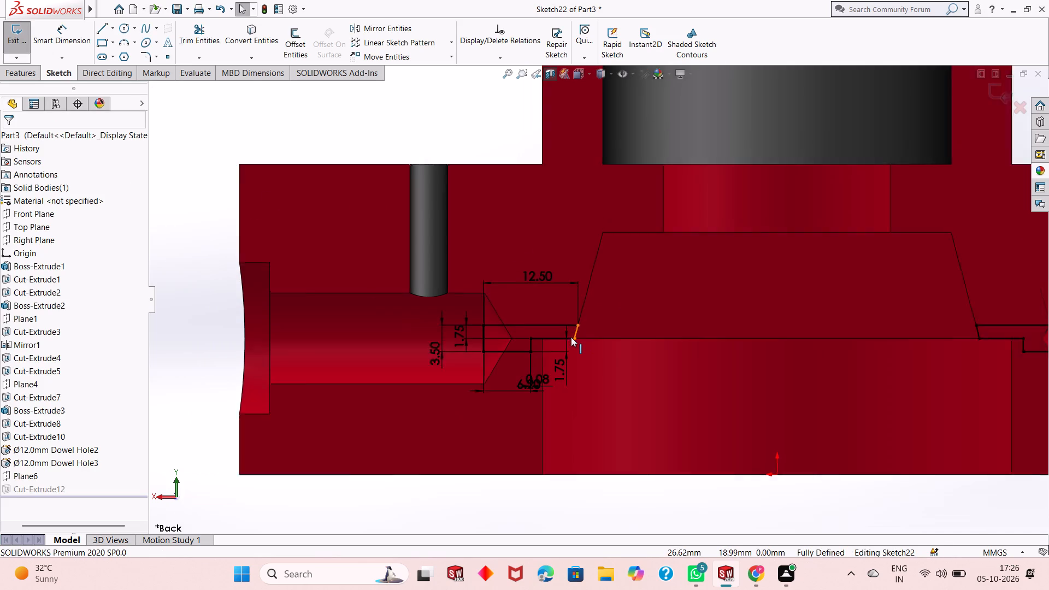
scroll(571, 337, "up", 2)
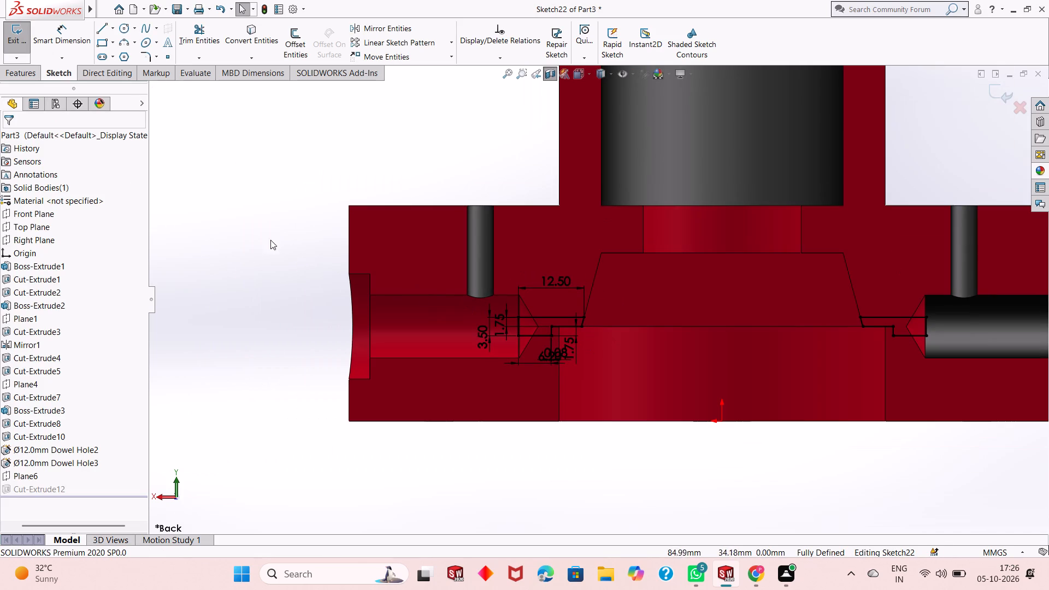
left_click(988, 91)
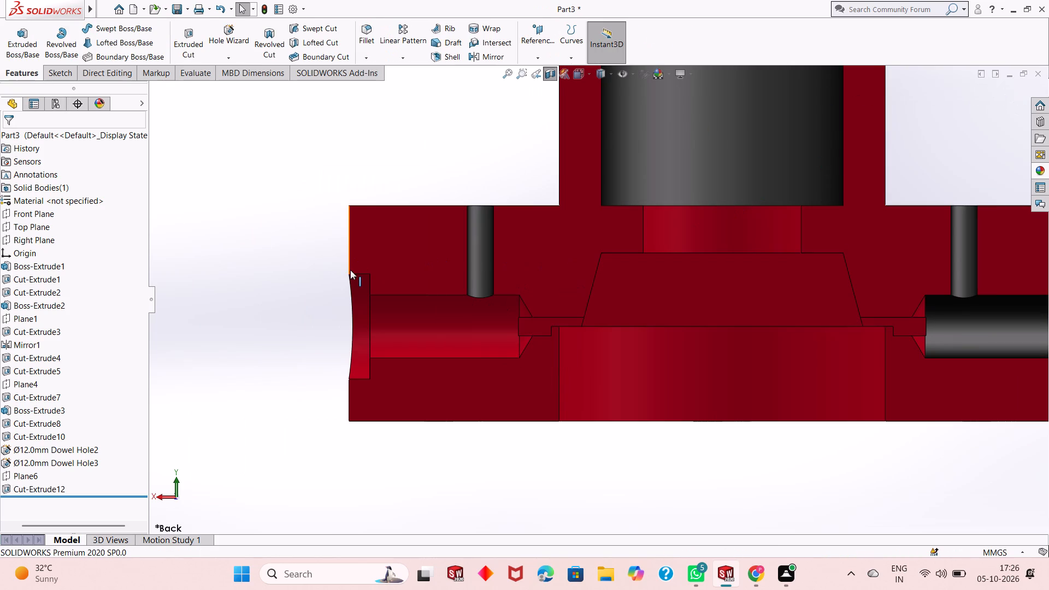
Check the rebuilt slot between the side bore and the central cavity in section, and turn the section view off.
scroll(366, 286, "up", 1)
middle_click_drag(366, 286, 412, 299)
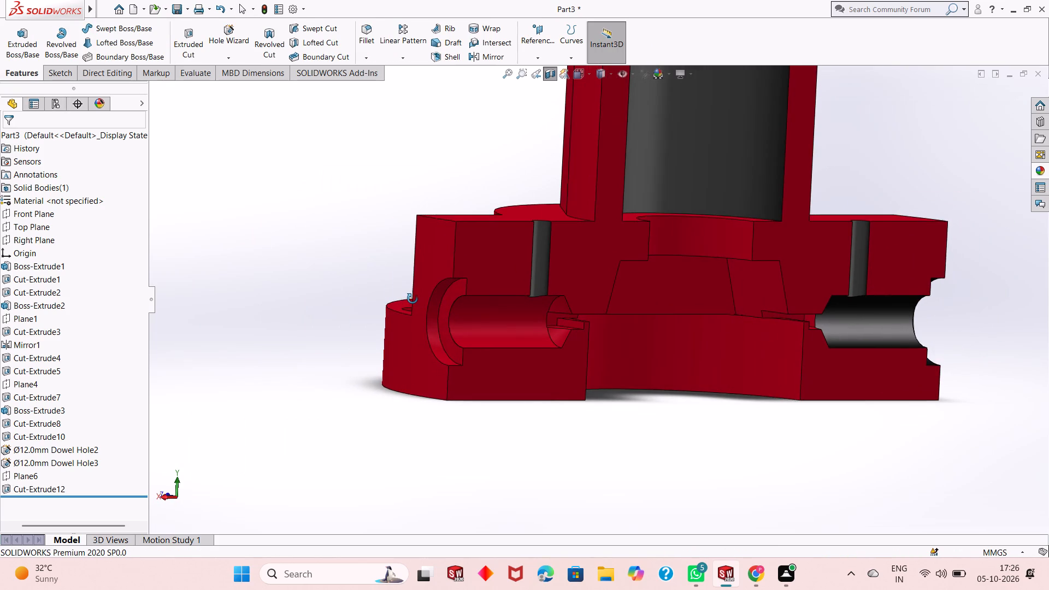
middle_click_drag(412, 299, 414, 298)
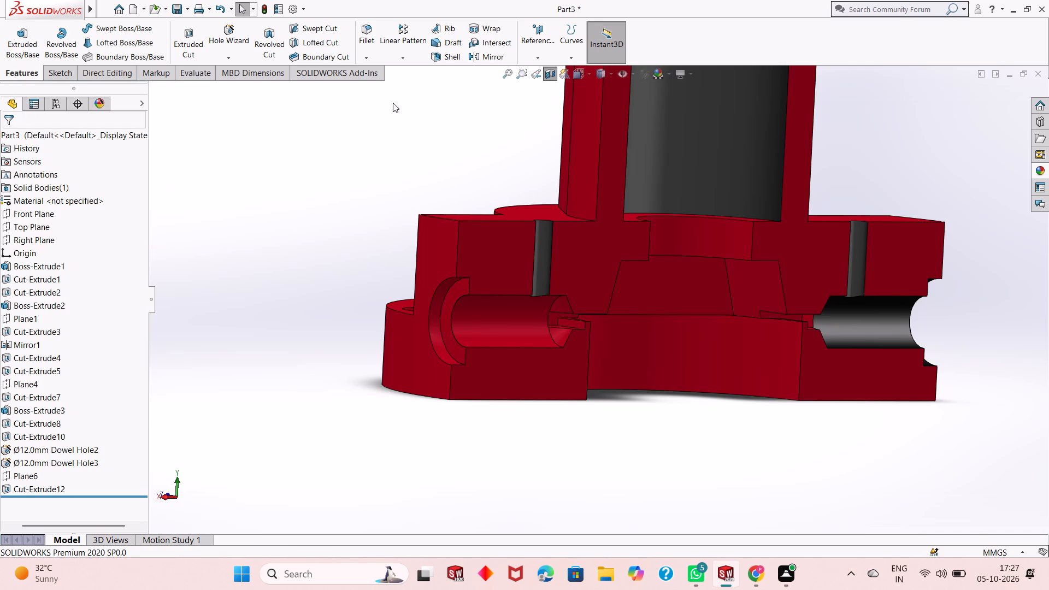
scroll(560, 259, "up", 2)
left_click(553, 75)
Apply the black spray paint appearance to the counterbore wall face and the inner bore face of the side hole.
middle_click_drag(610, 253, 689, 241)
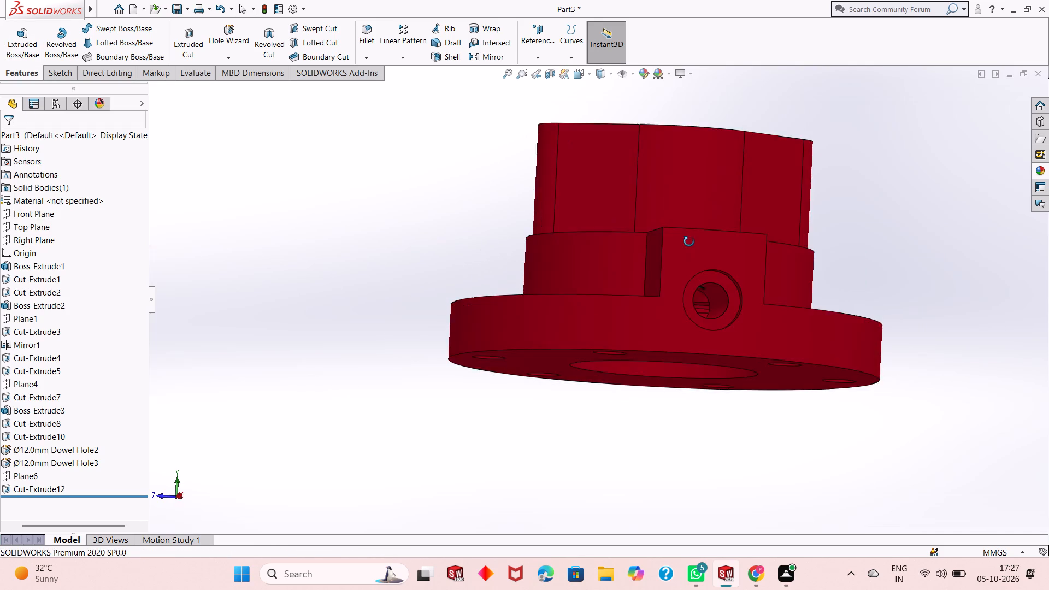
middle_click_drag(689, 241, 649, 253)
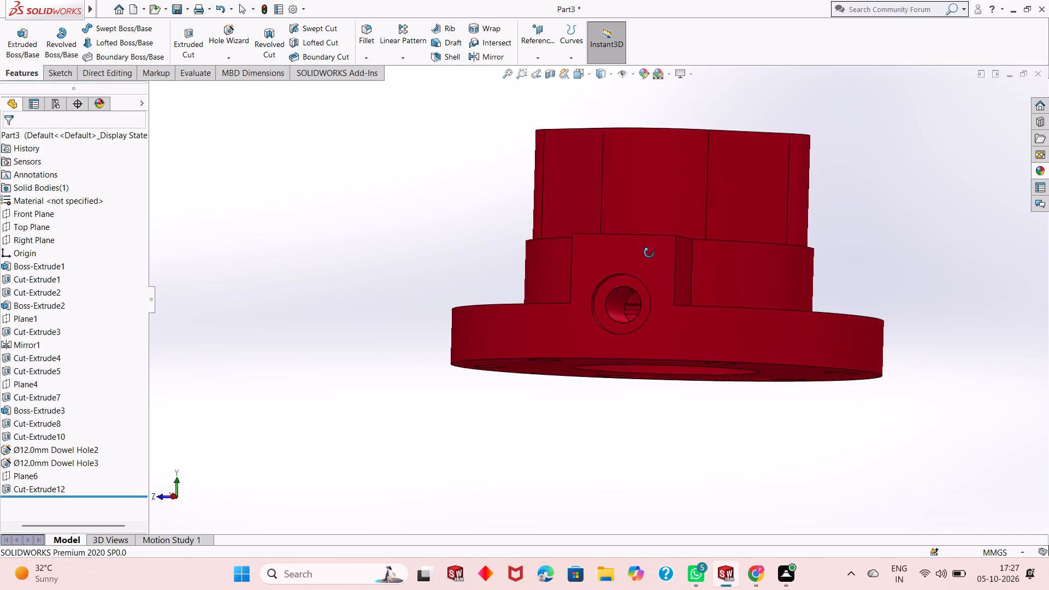
middle_click_drag(649, 253, 623, 276)
middle_click_drag(664, 253, 644, 449)
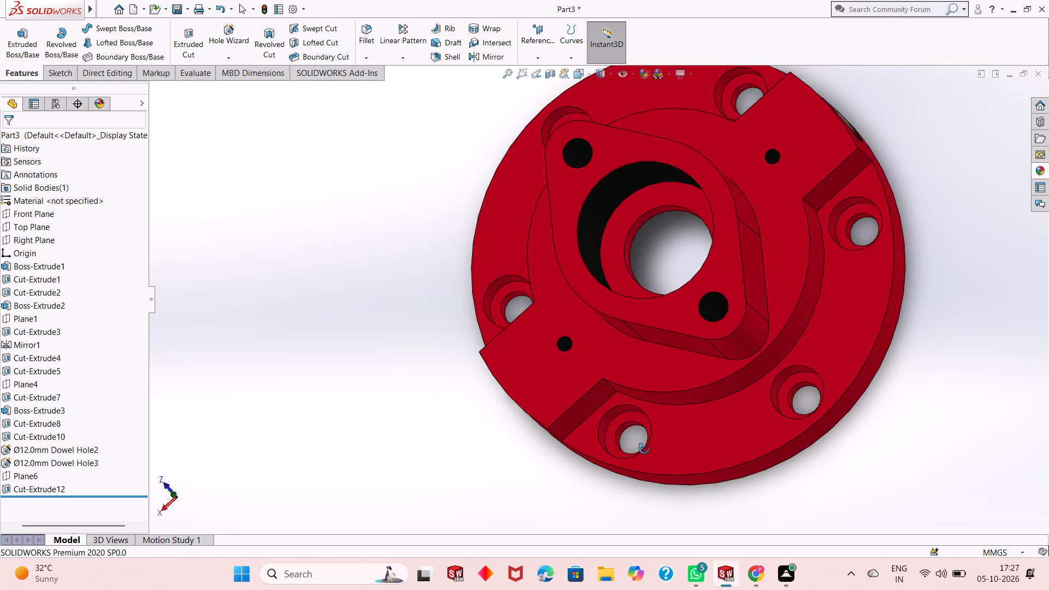
middle_click_drag(644, 449, 673, 276)
left_click(1036, 172)
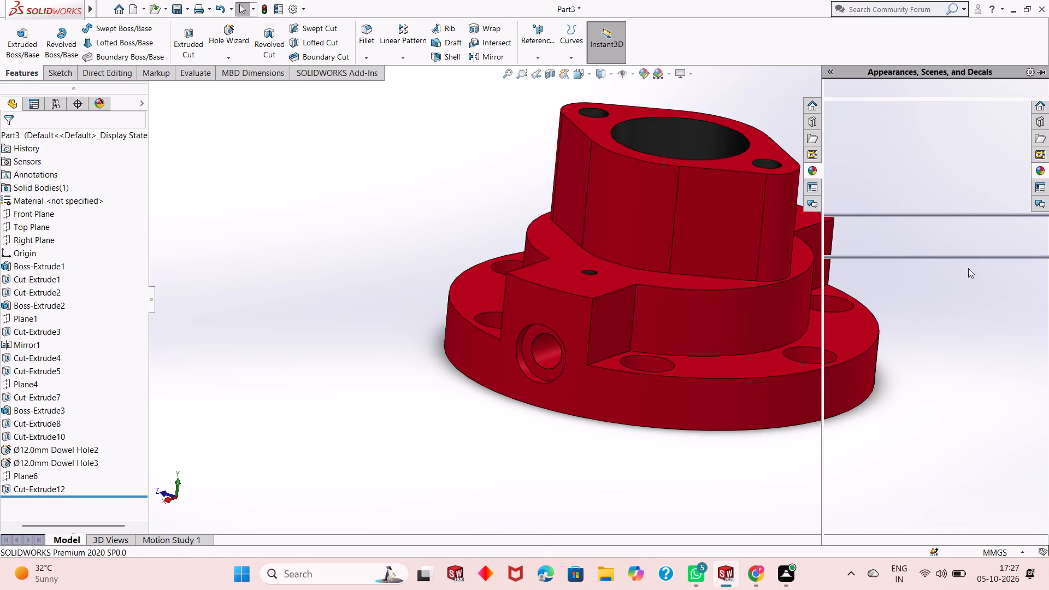
left_click_drag(962, 284, 525, 371)
left_click(523, 371)
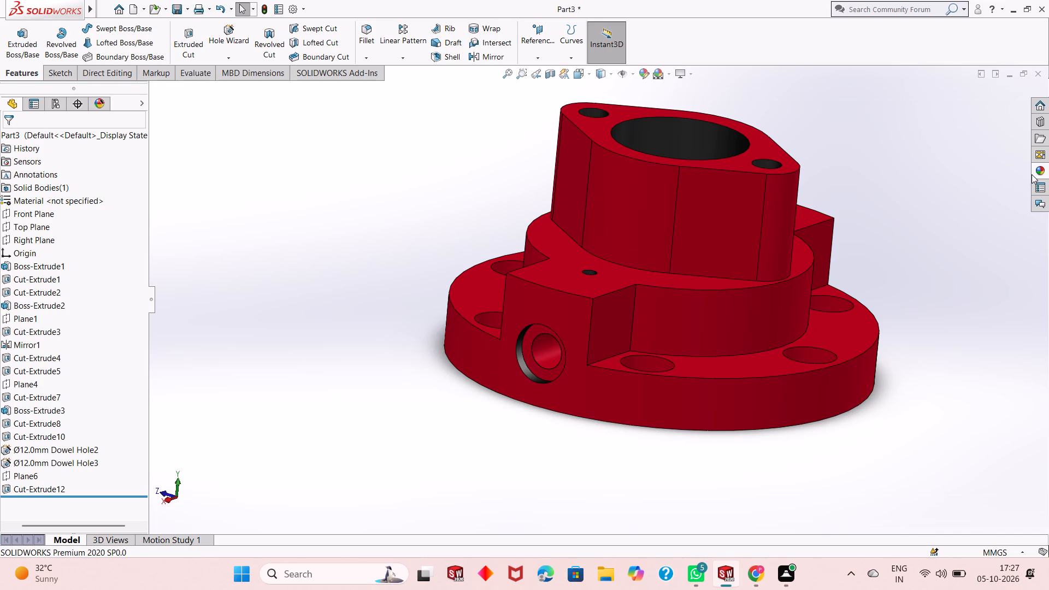
left_click(1033, 174)
left_click_drag(975, 283, 547, 339)
left_click(547, 339)
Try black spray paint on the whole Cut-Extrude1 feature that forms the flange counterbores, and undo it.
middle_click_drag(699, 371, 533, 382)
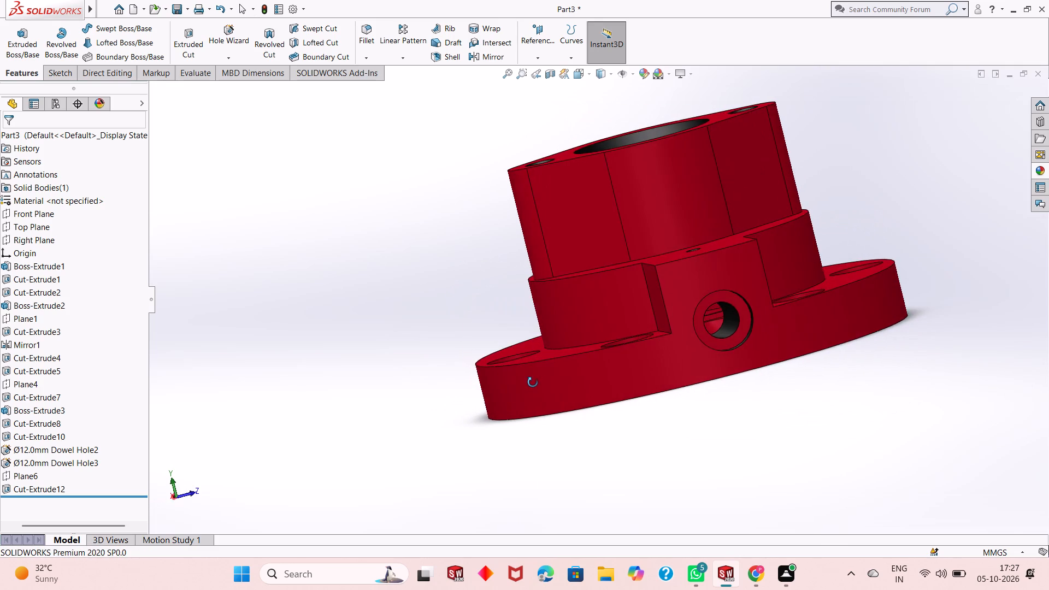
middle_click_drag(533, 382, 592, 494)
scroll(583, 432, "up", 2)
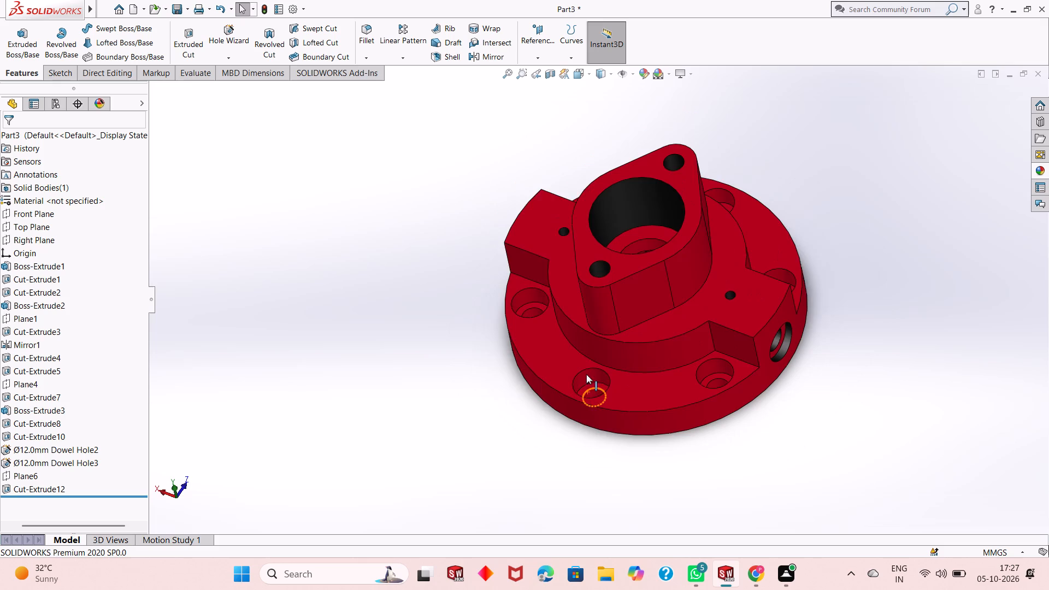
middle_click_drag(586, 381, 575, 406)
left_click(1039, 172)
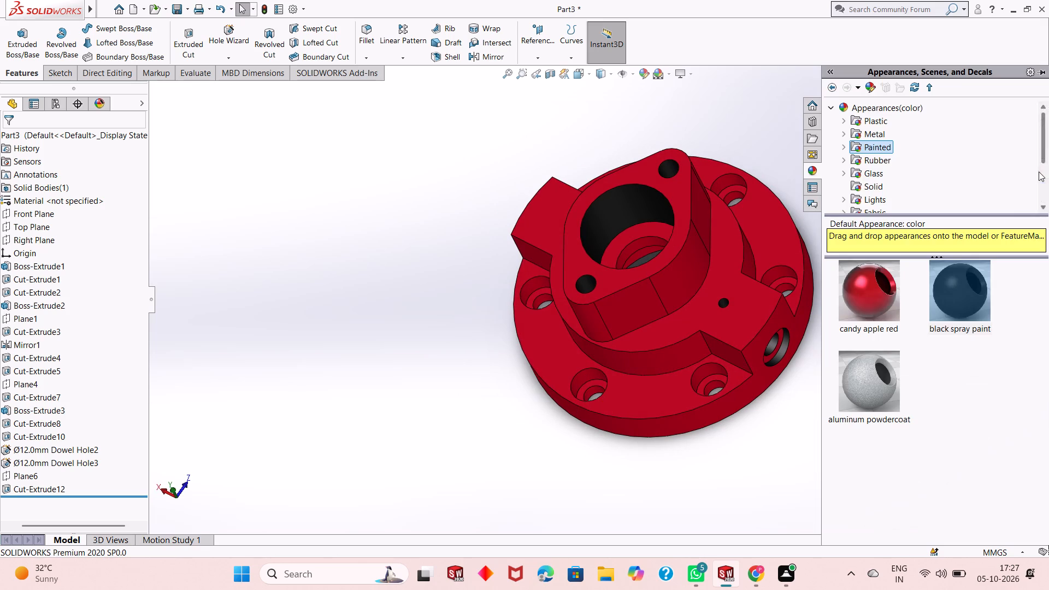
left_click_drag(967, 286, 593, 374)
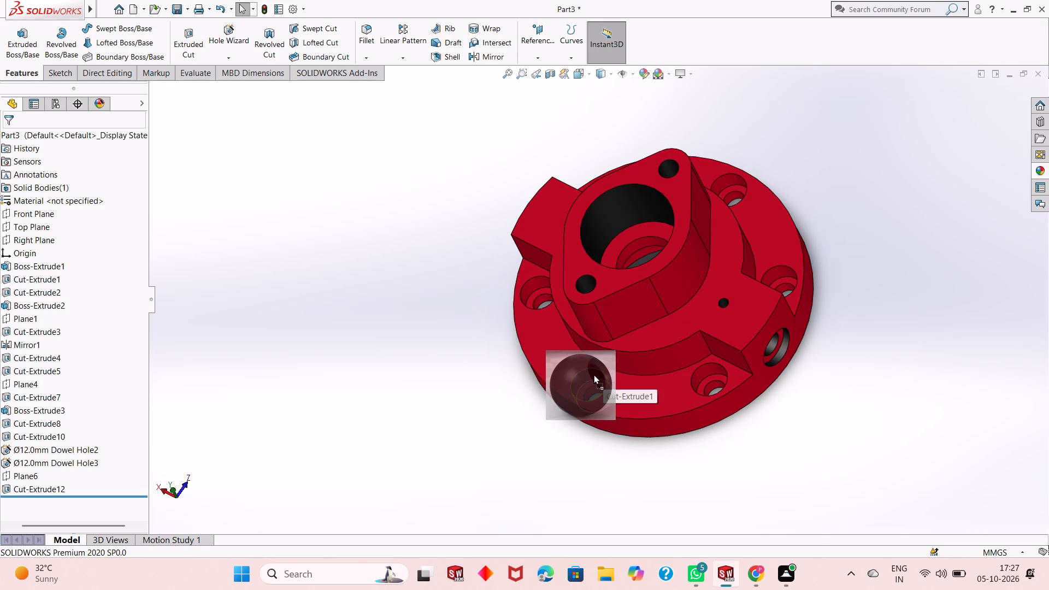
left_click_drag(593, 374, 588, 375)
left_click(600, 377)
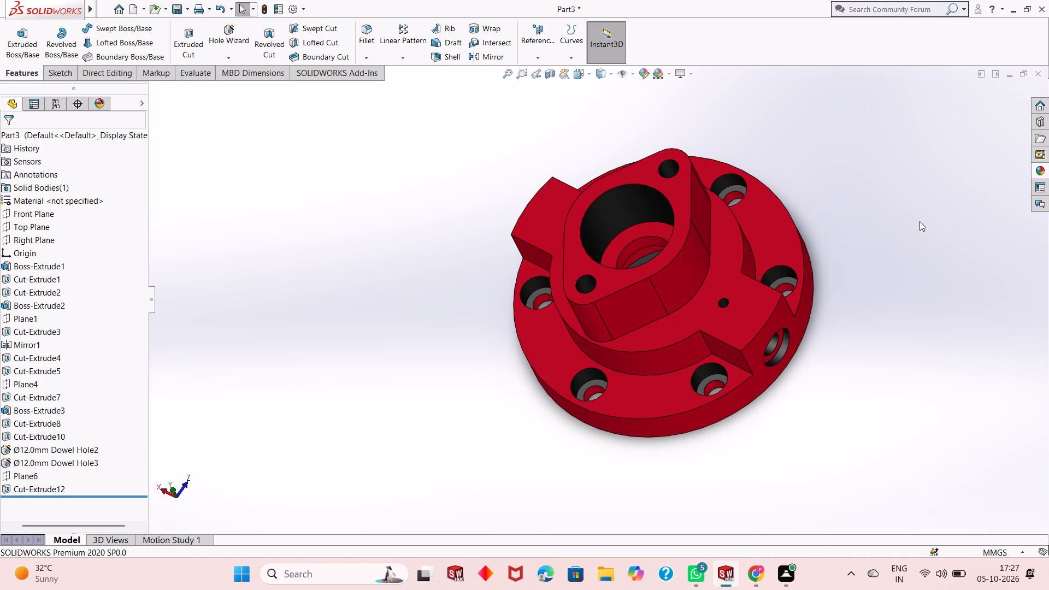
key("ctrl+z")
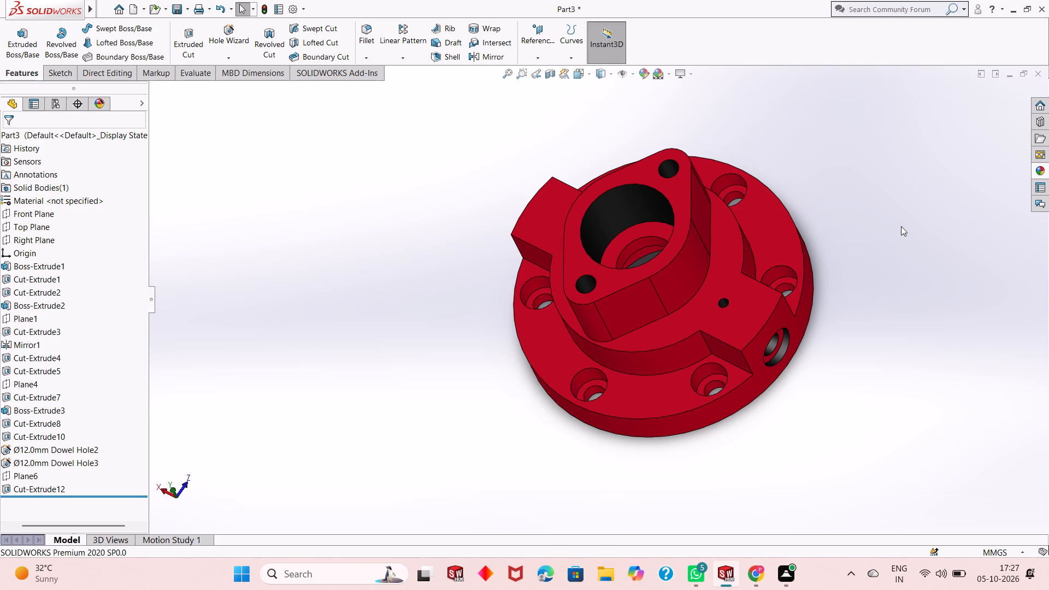
Apply black spray paint to only the wall face of one flange counterbore in Cut-Extrude1.
left_click(1042, 170)
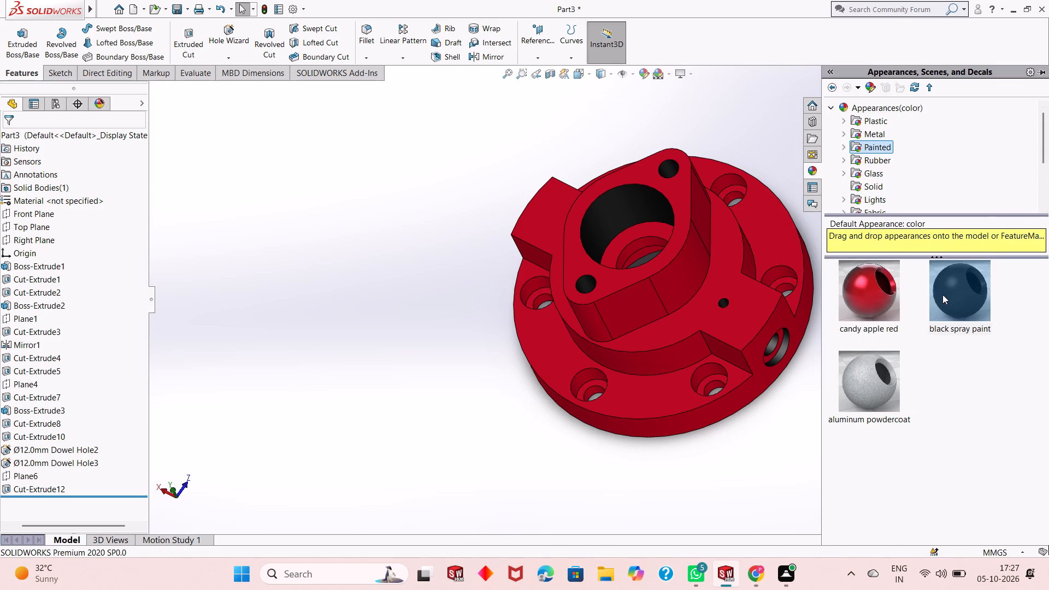
left_click_drag(949, 296, 578, 361)
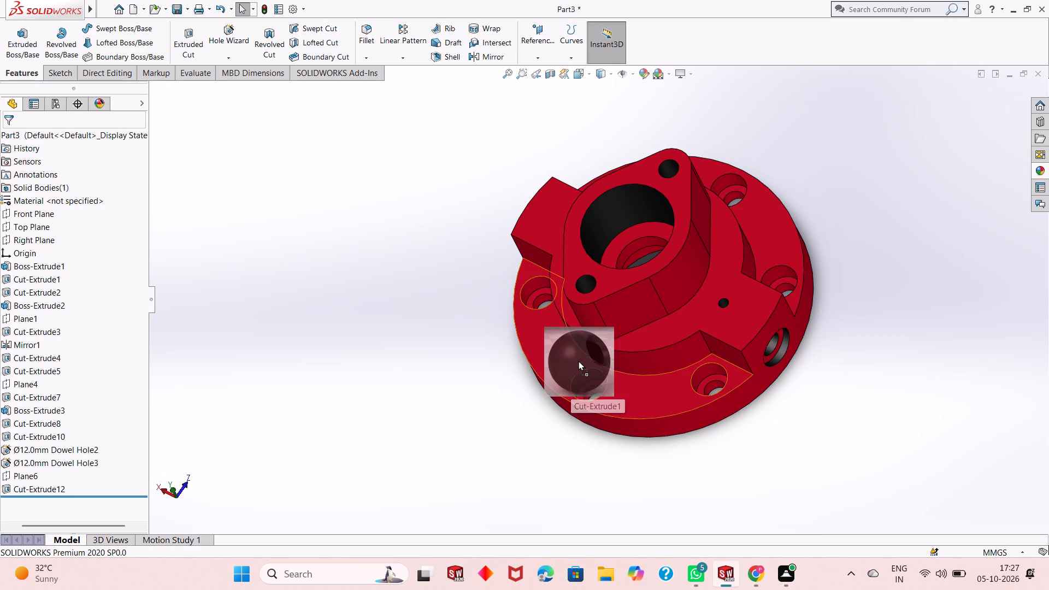
left_click_drag(578, 361, 580, 381)
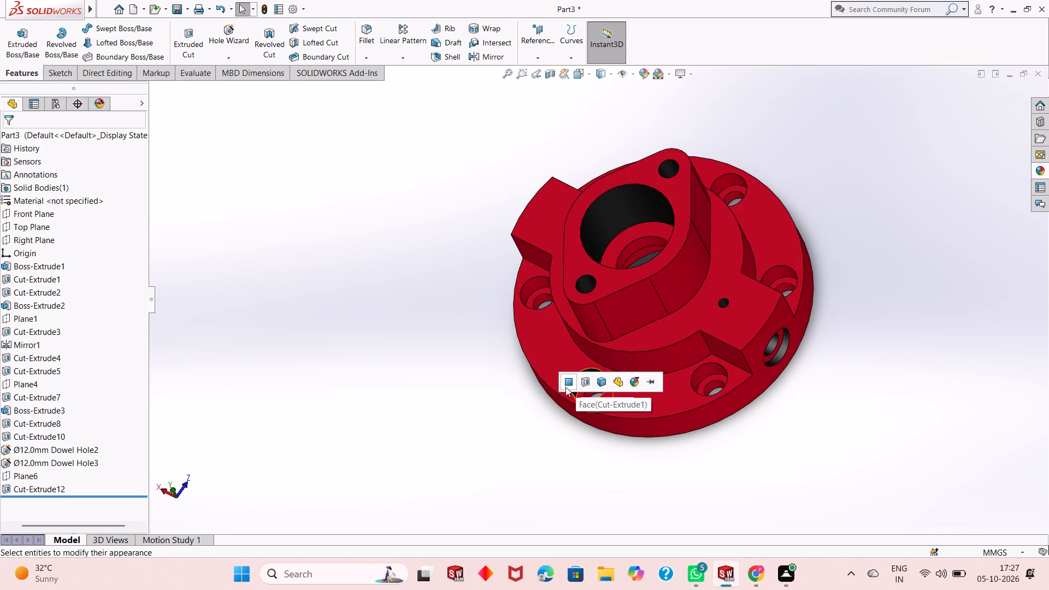
left_click(565, 387)
Apply the black spray paint appearance to the whole Cut-Extrude2 feature that forms the flange through-holes.
left_click(1043, 174)
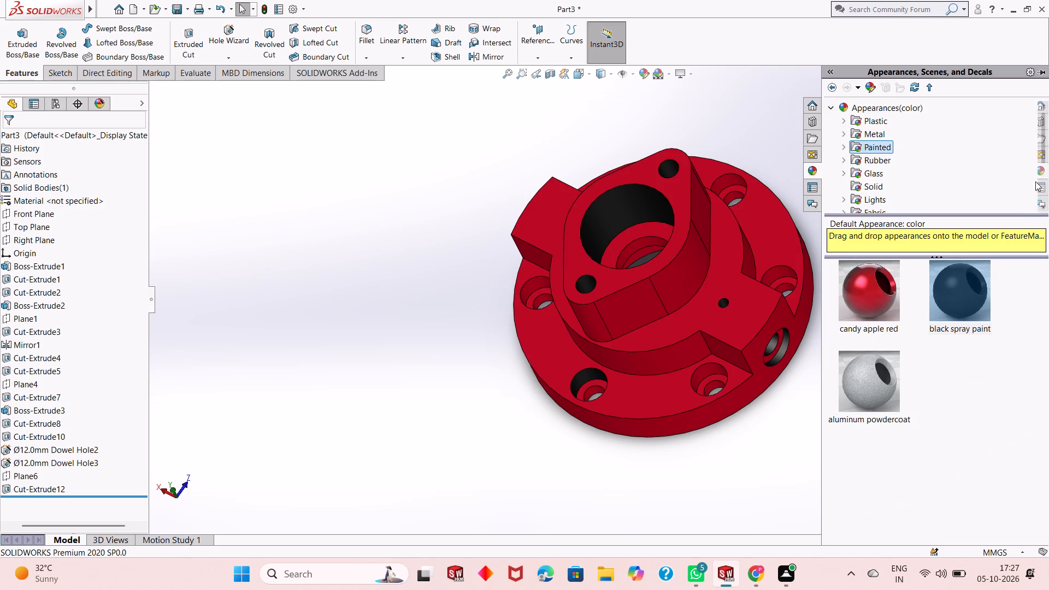
left_click_drag(972, 286, 600, 392)
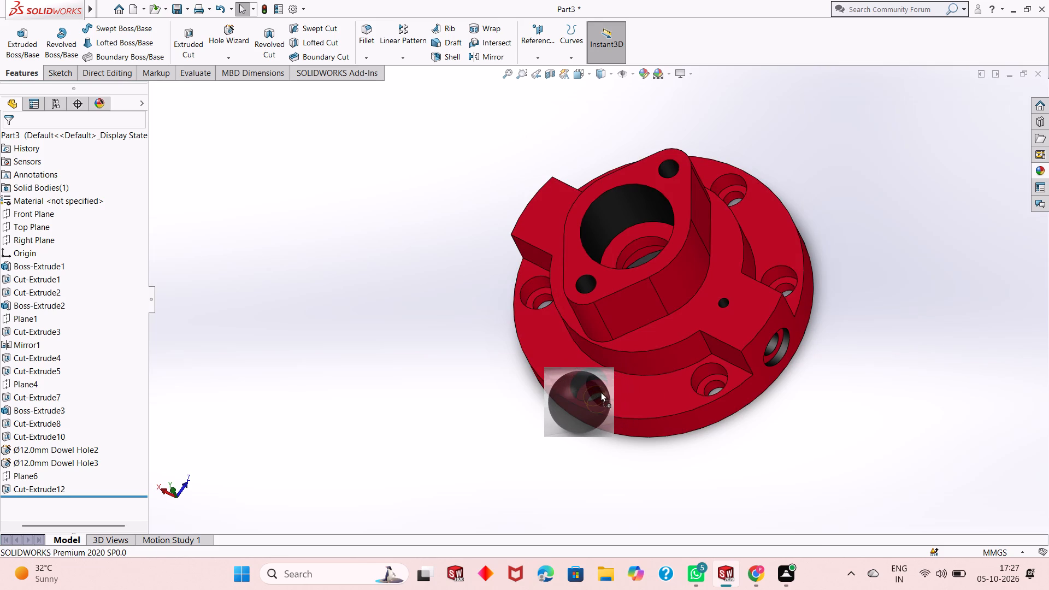
left_click_drag(600, 392, 592, 391)
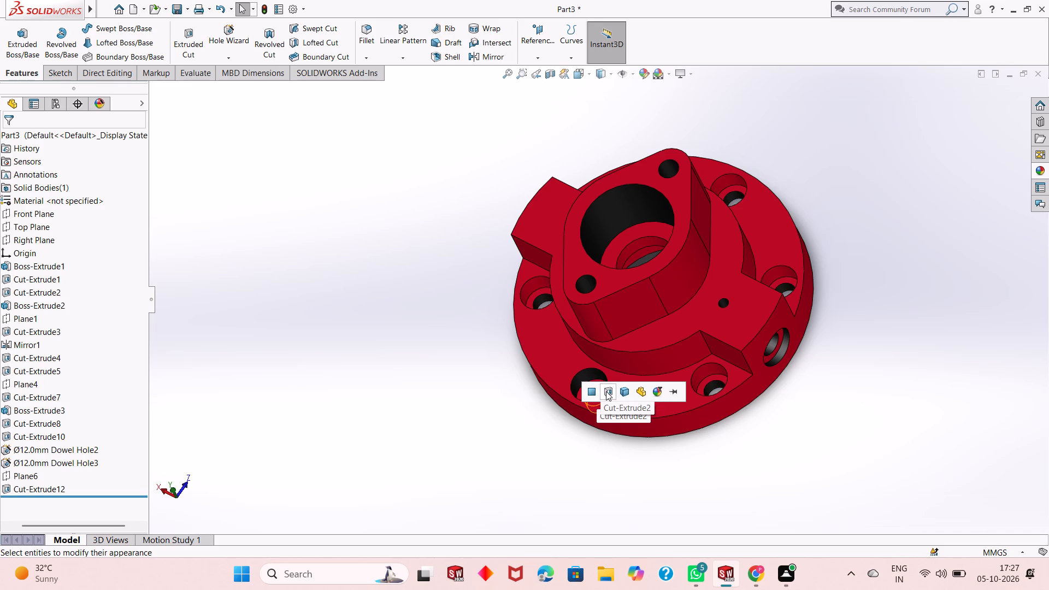
left_click(606, 391)
Apply black spray paint to the individual wall faces of three more flange counterbores in Cut-Extrude1.
left_click(1042, 164)
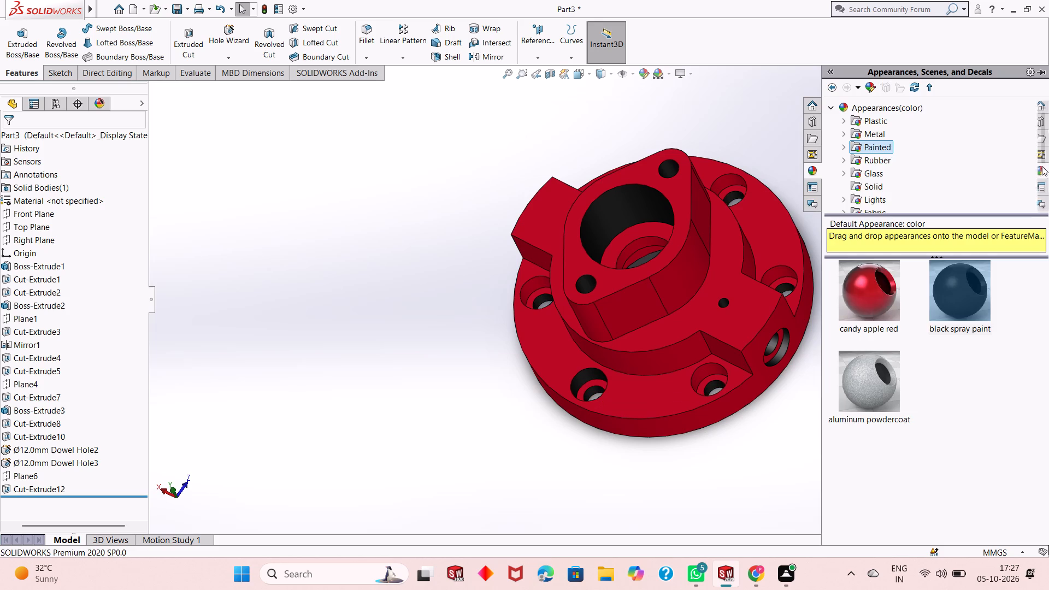
left_click_drag(959, 301, 706, 372)
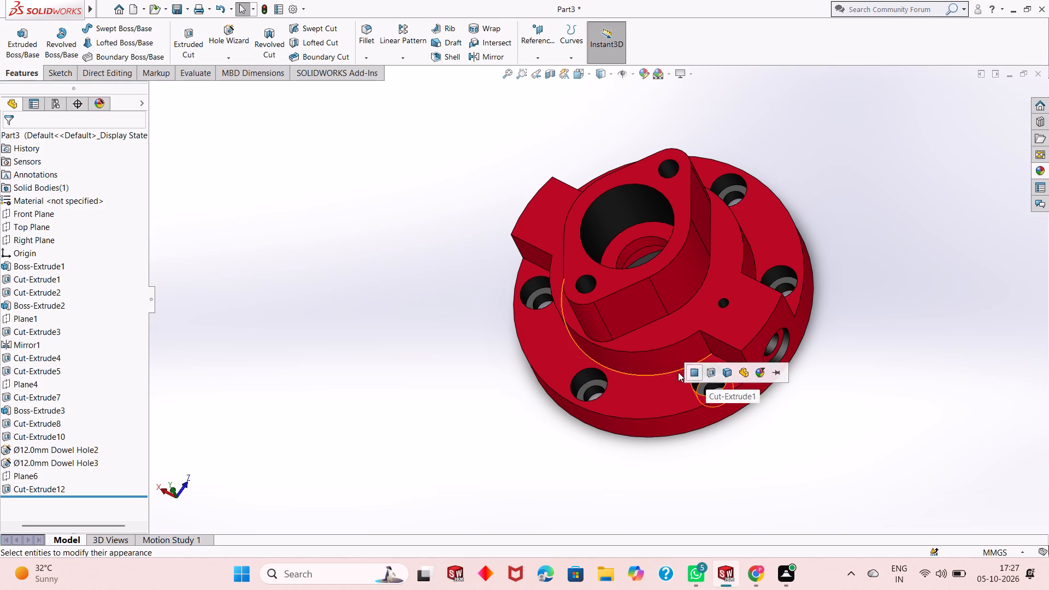
left_click(696, 369)
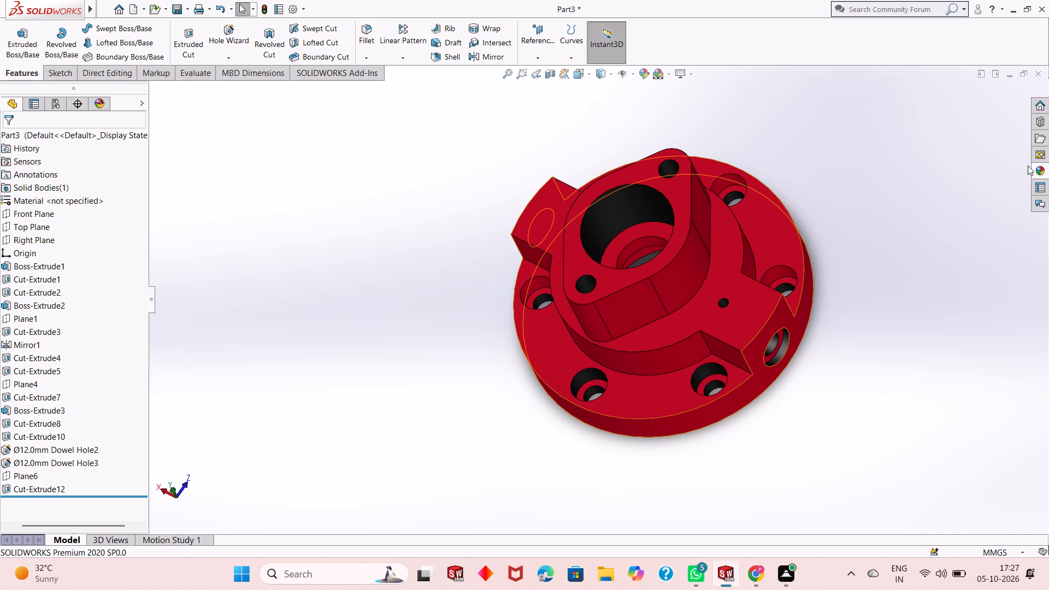
left_click(1038, 166)
left_click_drag(961, 288, 784, 265)
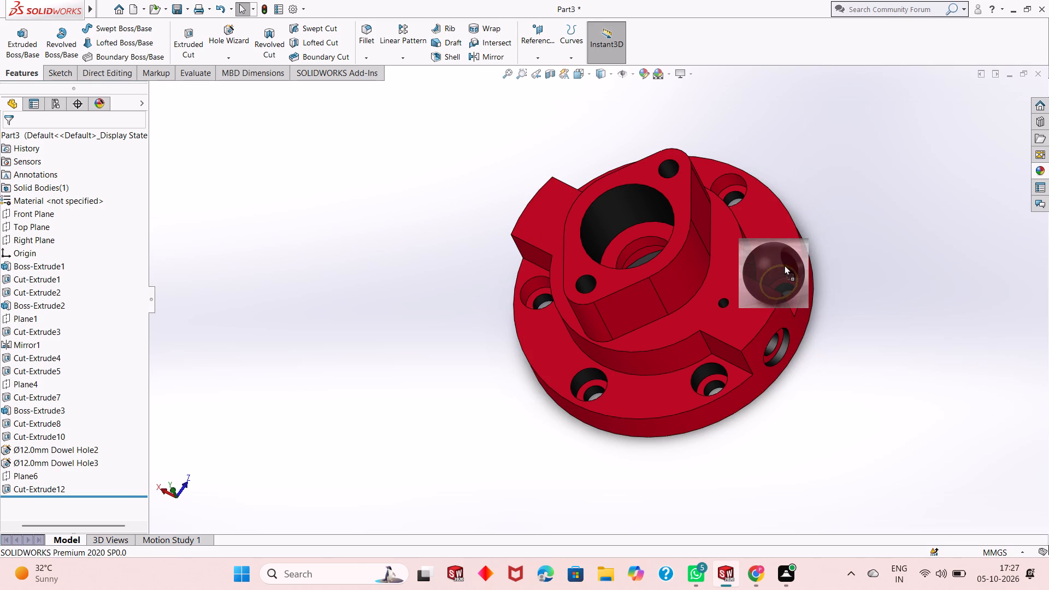
left_click_drag(784, 265, 777, 274)
left_click(776, 274)
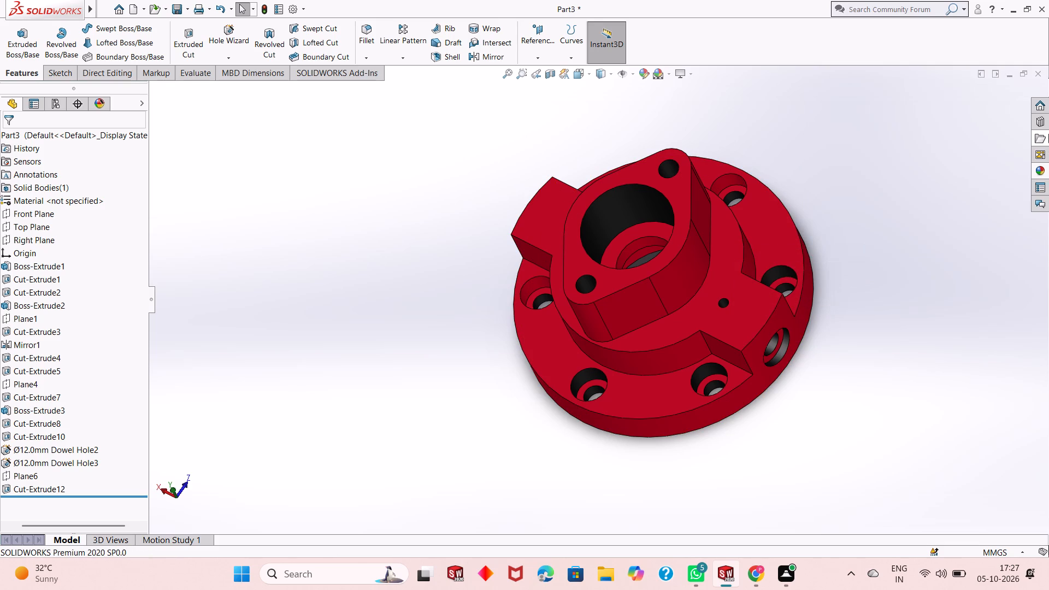
left_click(1034, 174)
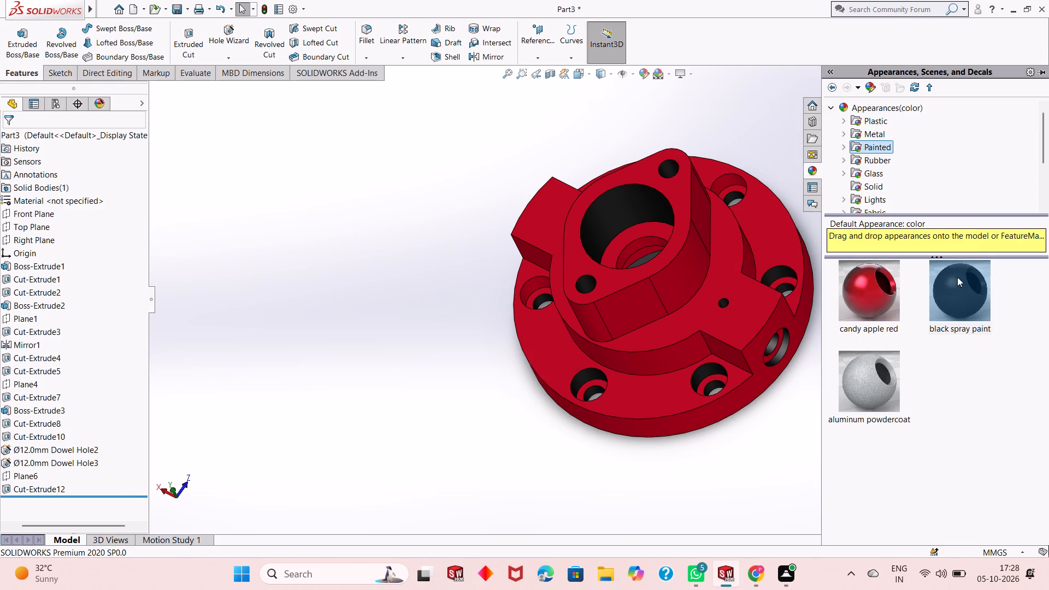
left_click_drag(952, 289, 722, 184)
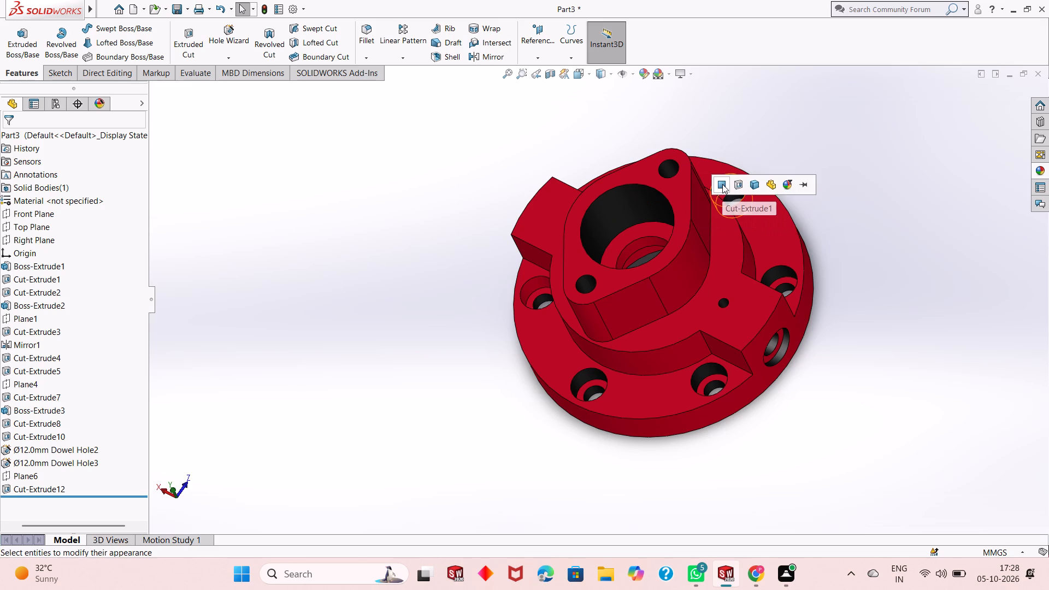
left_click(722, 184)
Apply black spray paint to the wall faces of the last two red flange counterbores in Cut-Extrude1.
scroll(726, 176, "down", 2)
scroll(712, 241, "up", 1)
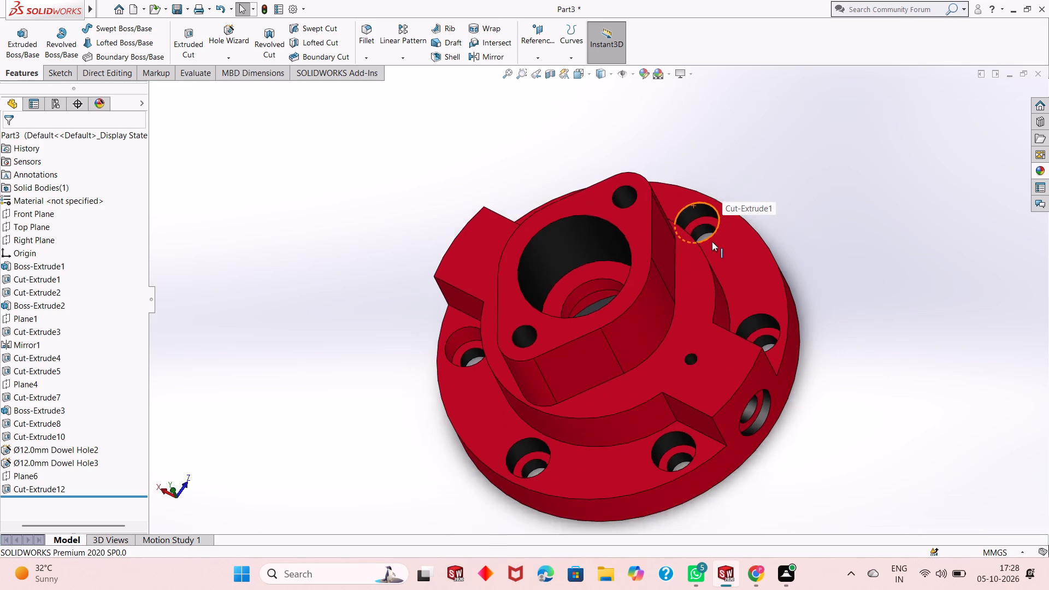
scroll(712, 241, "up", 1)
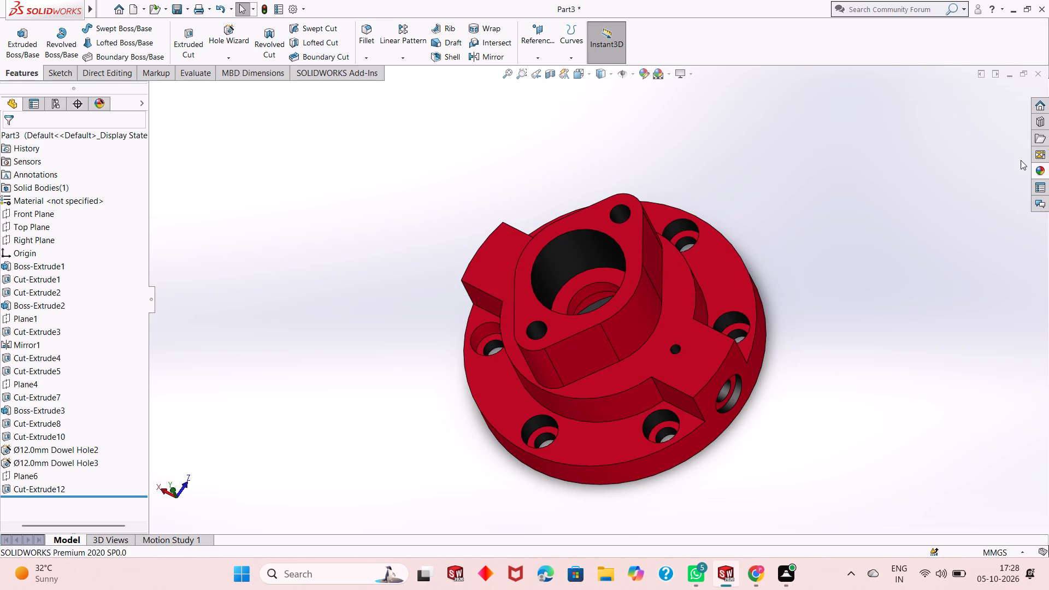
left_click(1038, 171)
left_click_drag(947, 293, 464, 339)
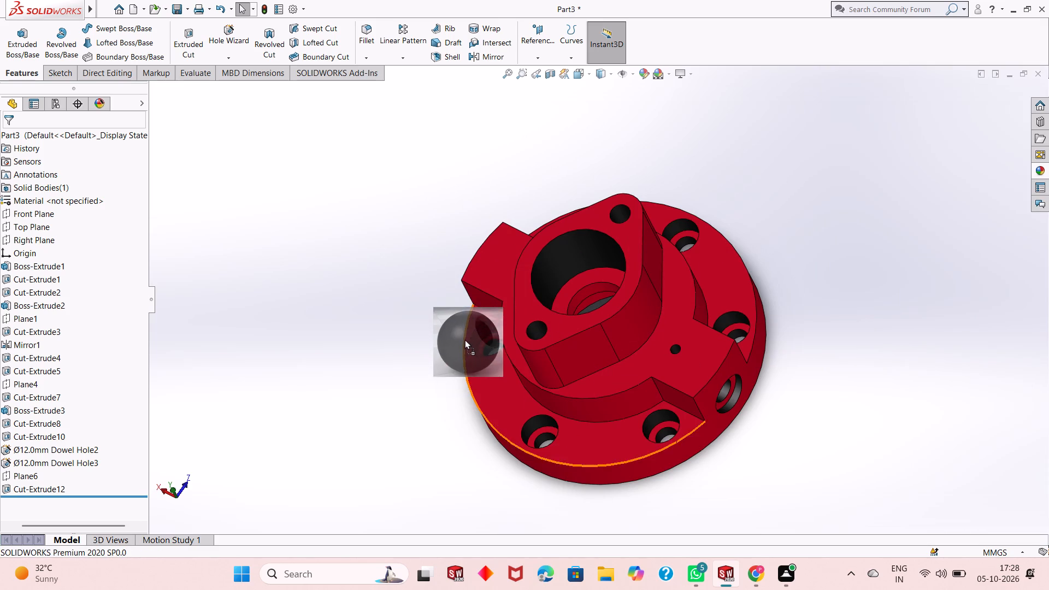
left_click_drag(464, 339, 480, 325)
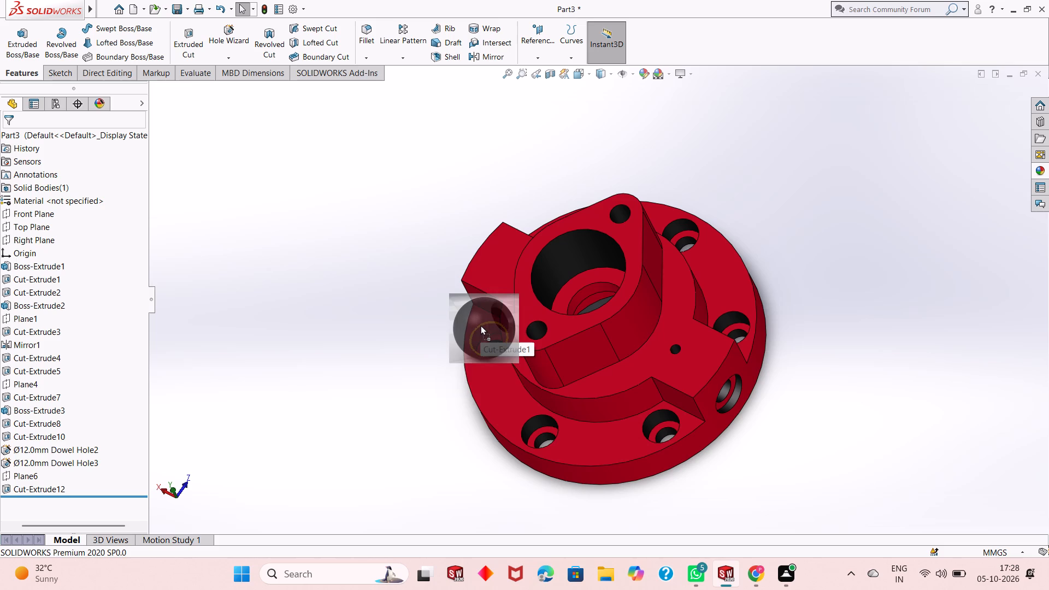
left_click_drag(480, 325, 490, 328)
left_click(490, 328)
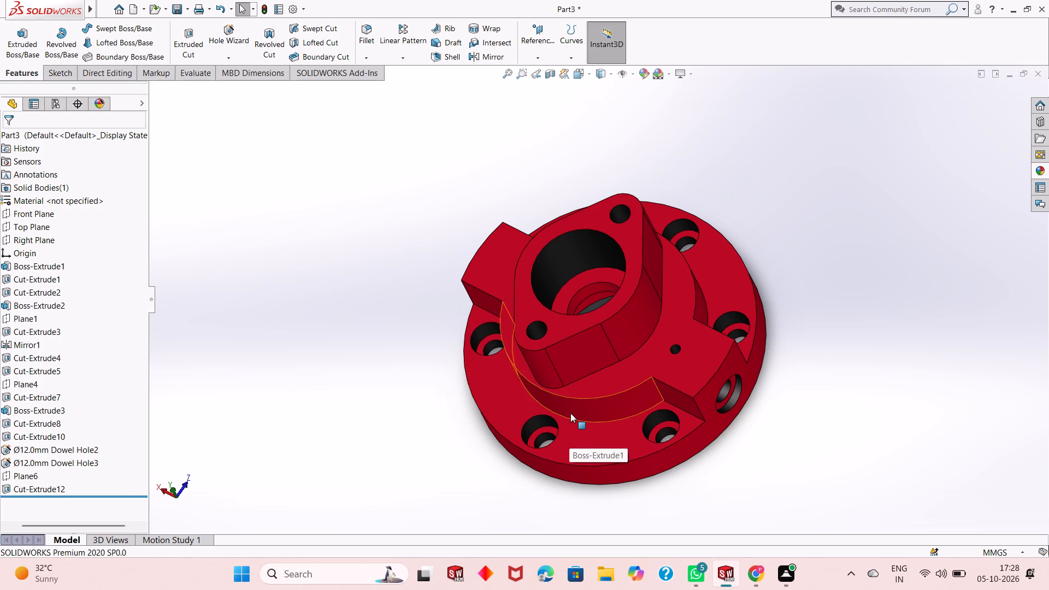
middle_click_drag(570, 413, 763, 454)
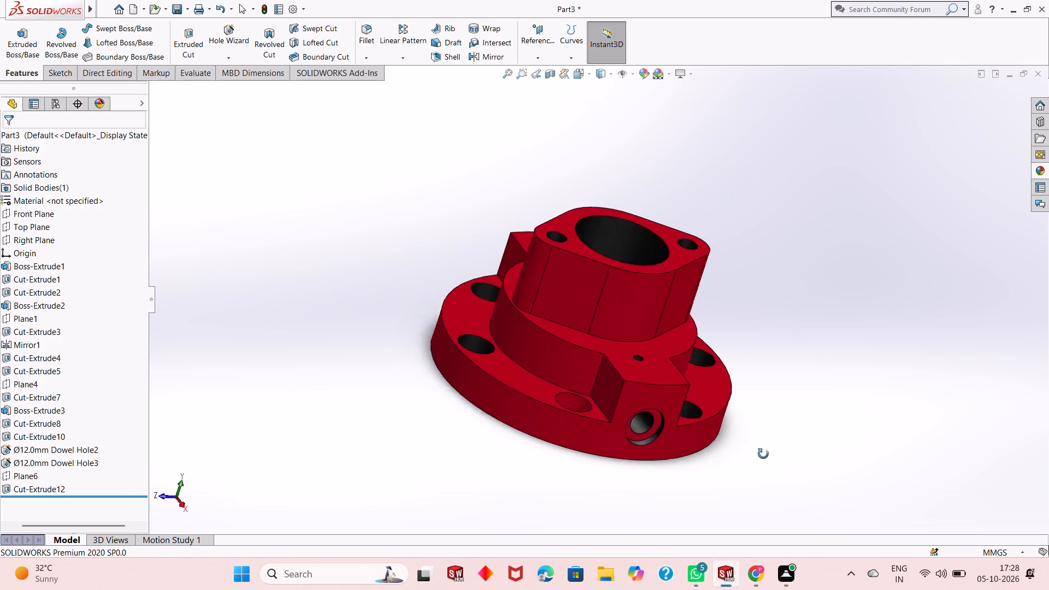
middle_click_drag(763, 454, 726, 501)
scroll(638, 451, "down", 2)
scroll(546, 441, "down", 2)
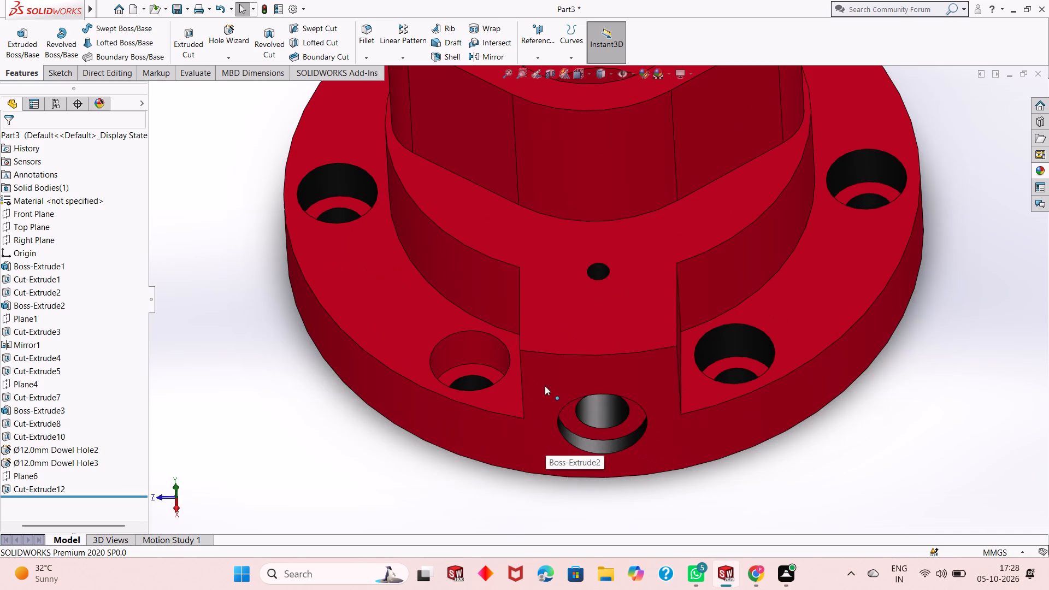
left_click(1044, 169)
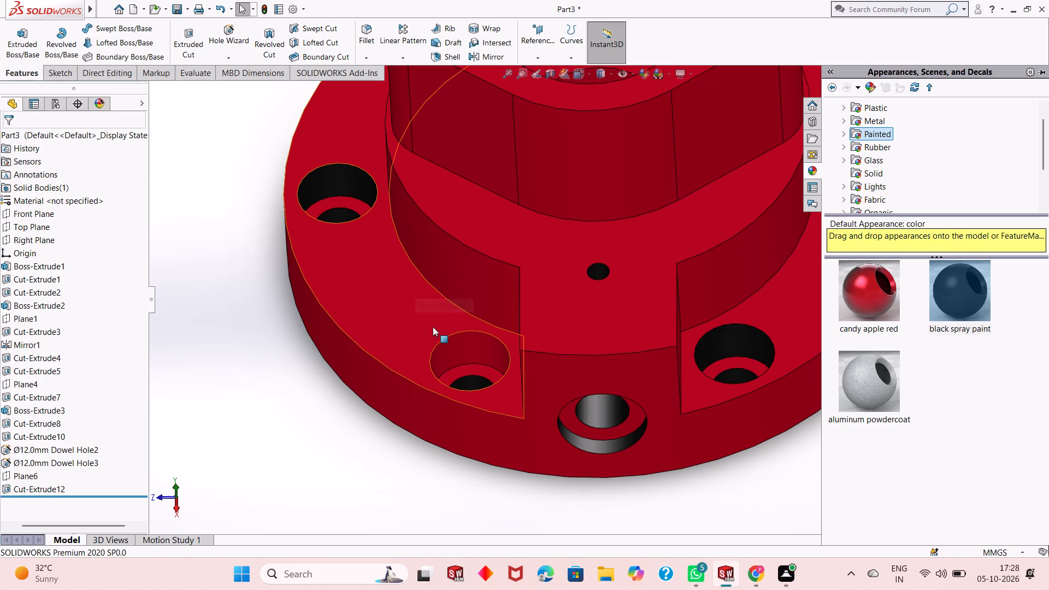
left_click_drag(975, 294, 486, 351)
left_click(486, 351)
Apply black spray paint to only the Cut-Extrude5 bore face at the bottom of the central cavity.
scroll(490, 386, "up", 4)
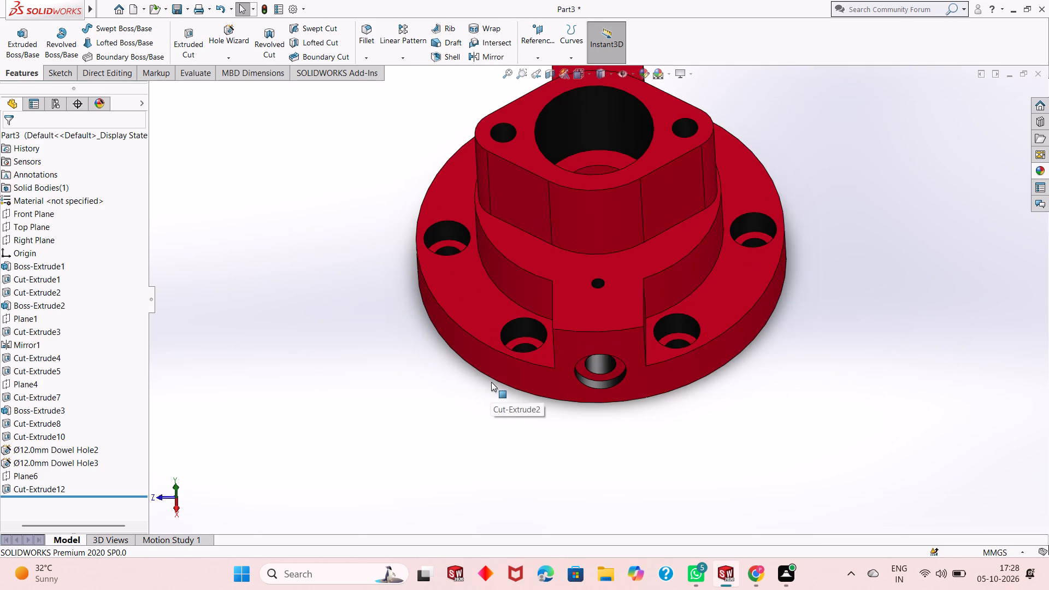
middle_click_drag(594, 221, 598, 260)
scroll(584, 164, "down", 1)
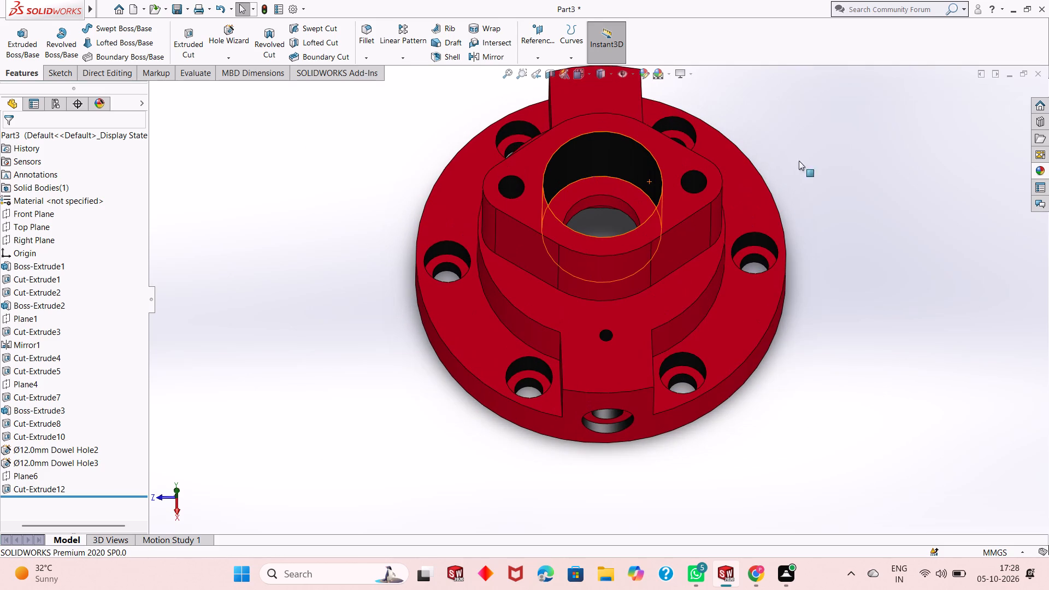
left_click(1037, 170)
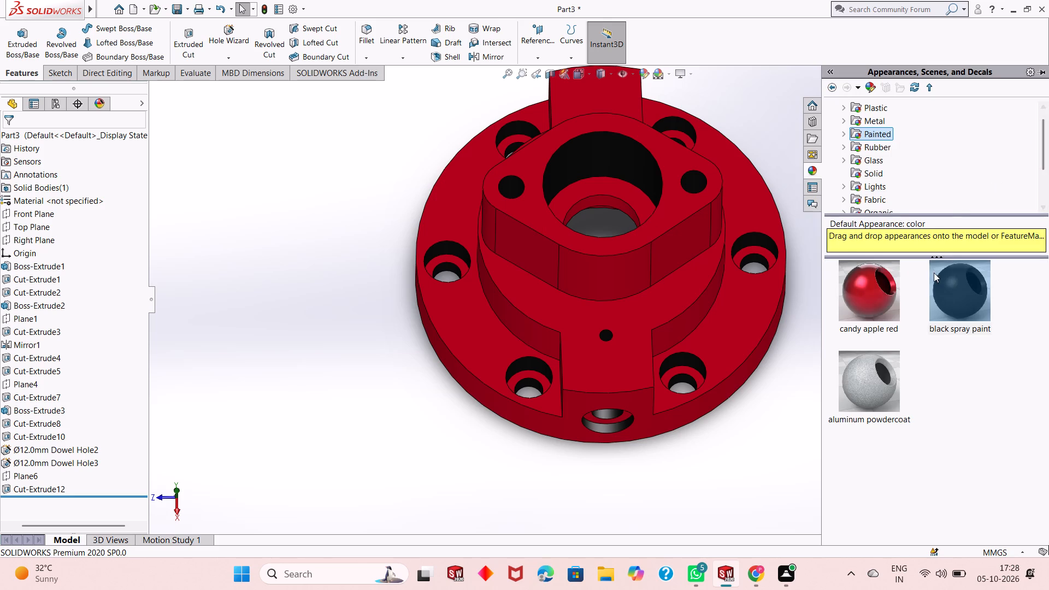
left_click_drag(947, 284, 590, 200)
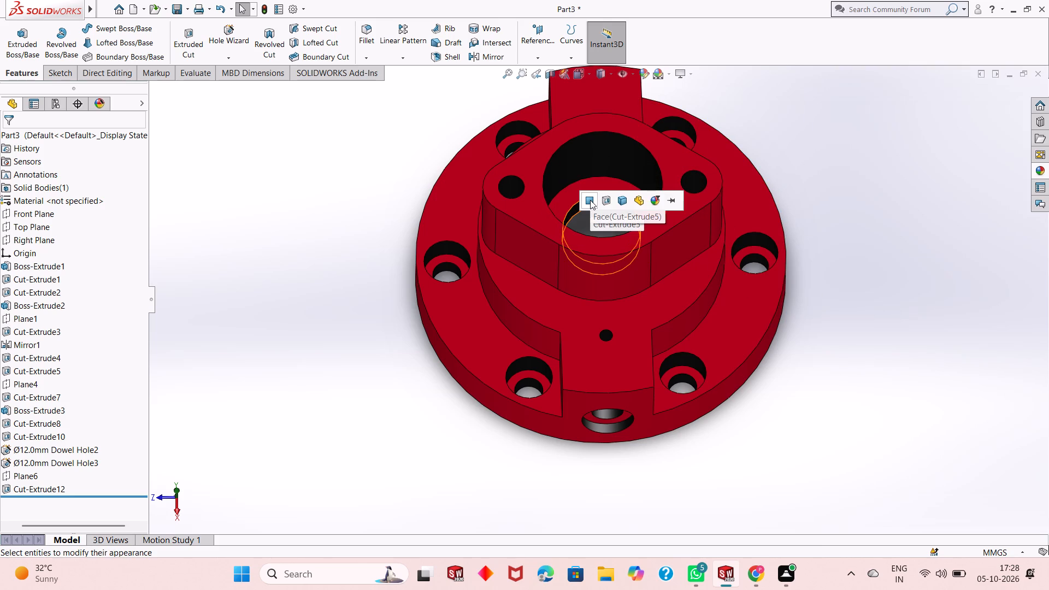
left_click(590, 200)
Examine the painted flange counterbores, central cavity and side bores from all around the housing.
middle_click_drag(821, 298, 835, 253)
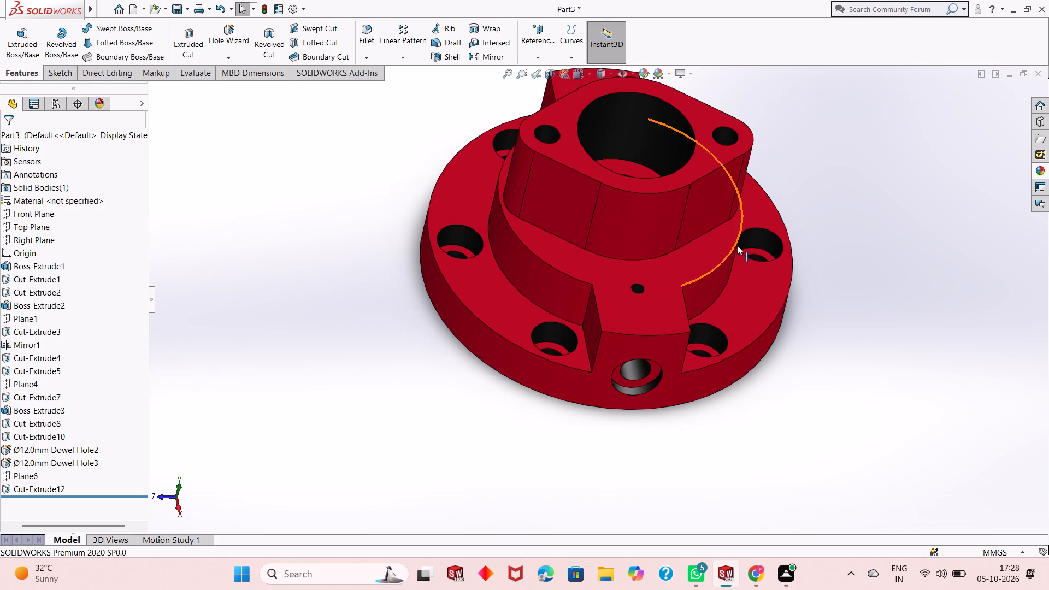
scroll(737, 245, "down", 2)
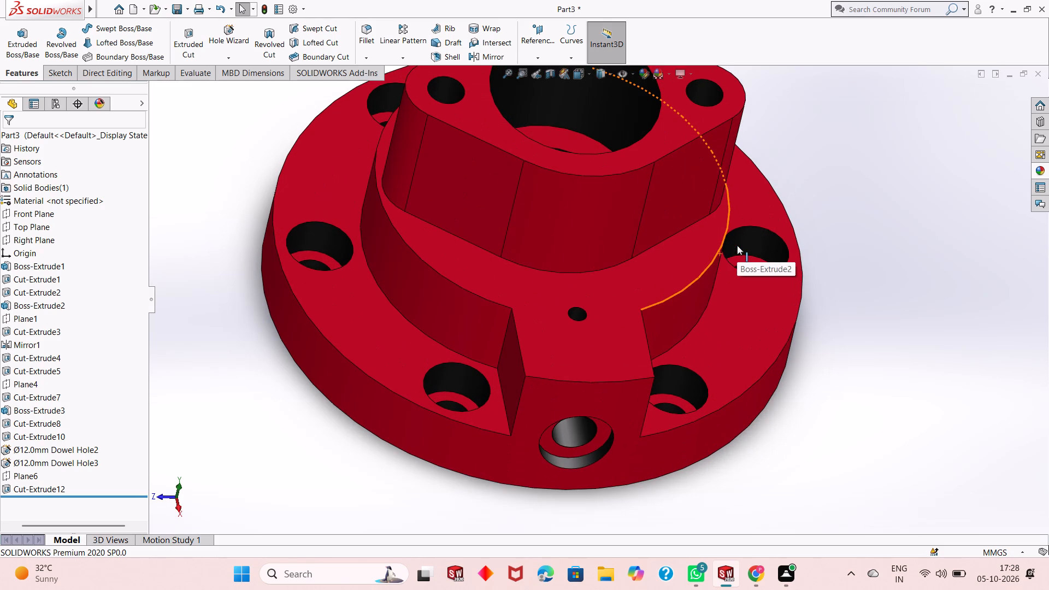
scroll(737, 245, "down", 1)
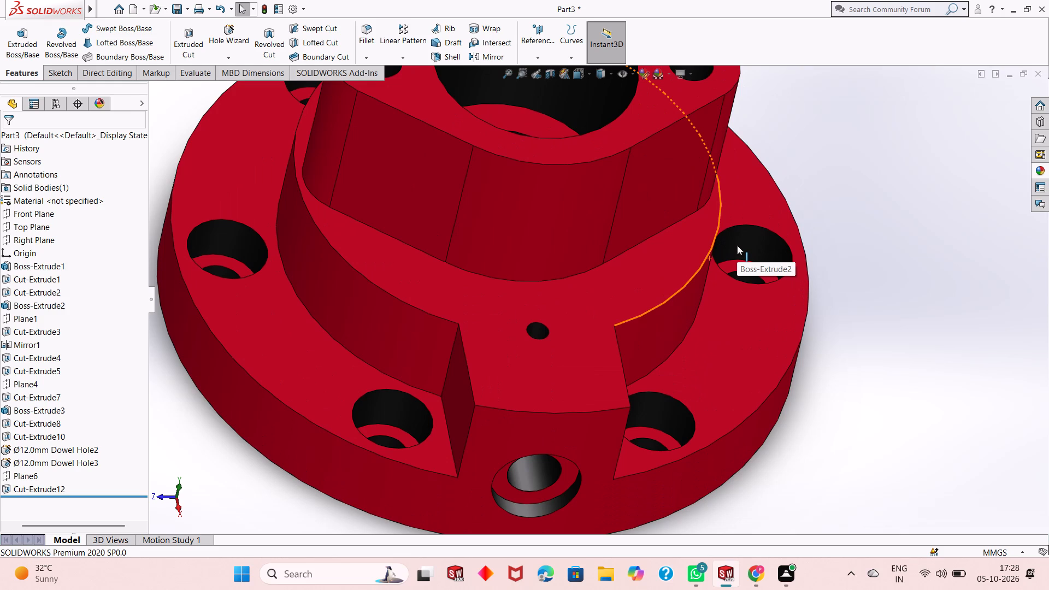
scroll(737, 245, "down", 2)
scroll(737, 245, "up", 2)
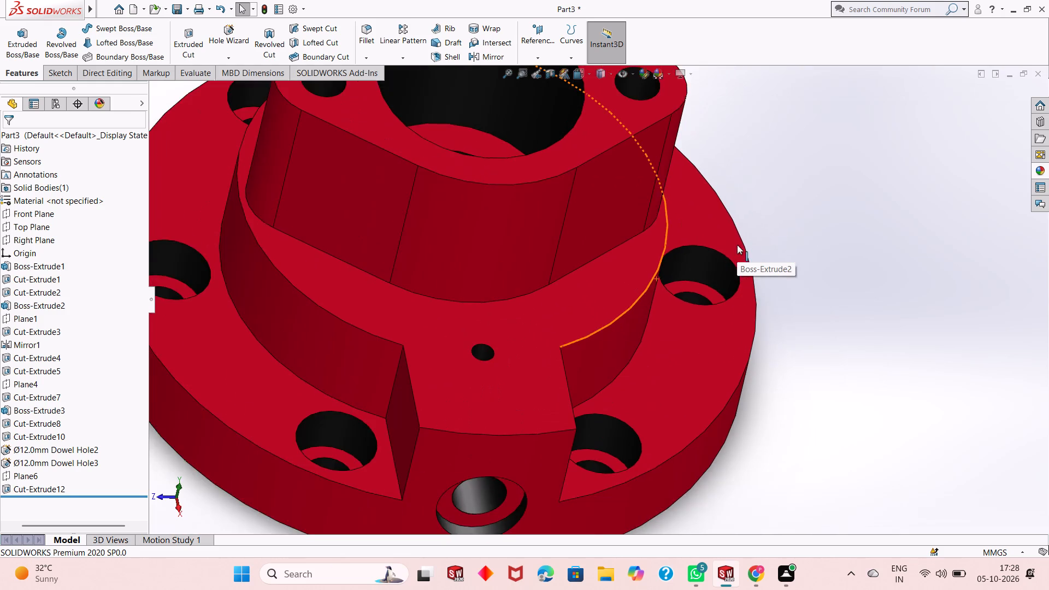
scroll(737, 245, "up", 4)
scroll(664, 273, "down", 2)
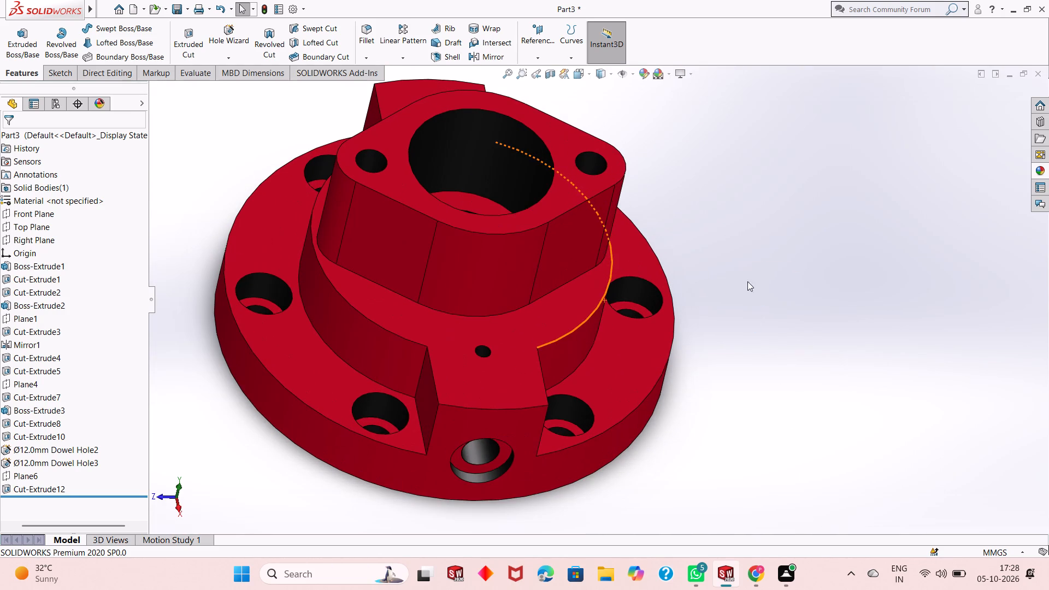
scroll(372, 317, "up", 2)
middle_click_drag(506, 328, 469, 282)
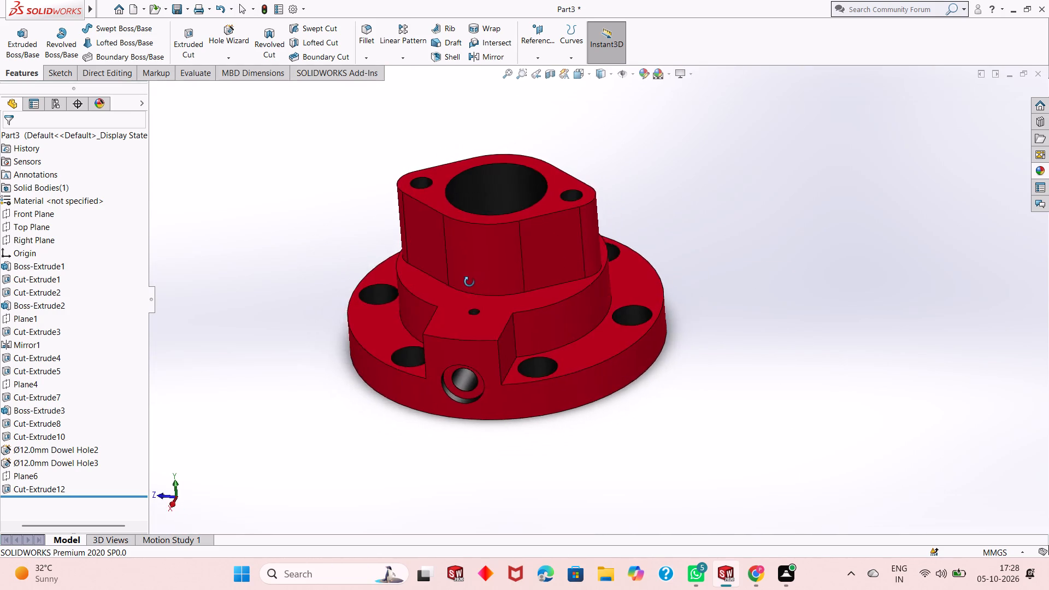
middle_click_drag(469, 282, 444, 309)
scroll(458, 286, "down", 3)
scroll(536, 349, "up", 2)
scroll(593, 175, "down", 2)
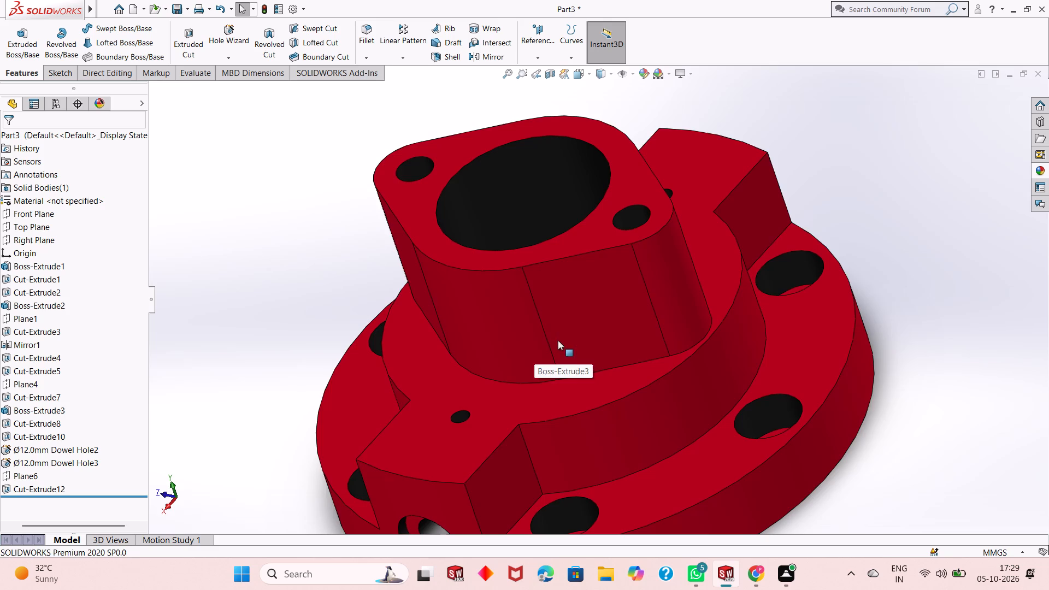
middle_click_drag(562, 358, 556, 358)
scroll(506, 402, "up", 2)
middle_click_drag(525, 410, 398, 484)
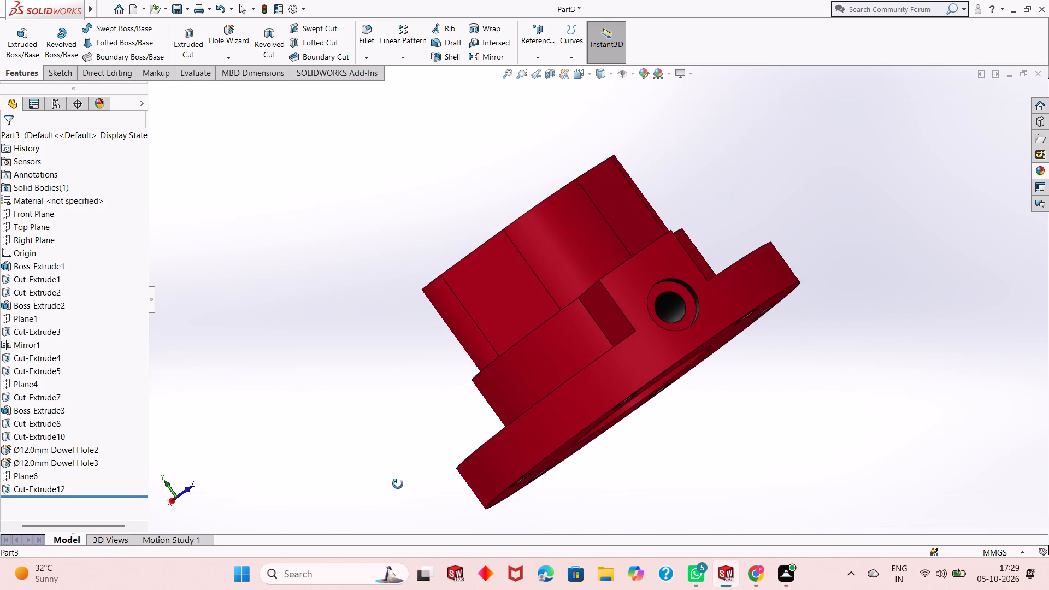
middle_click_drag(398, 484, 528, 587)
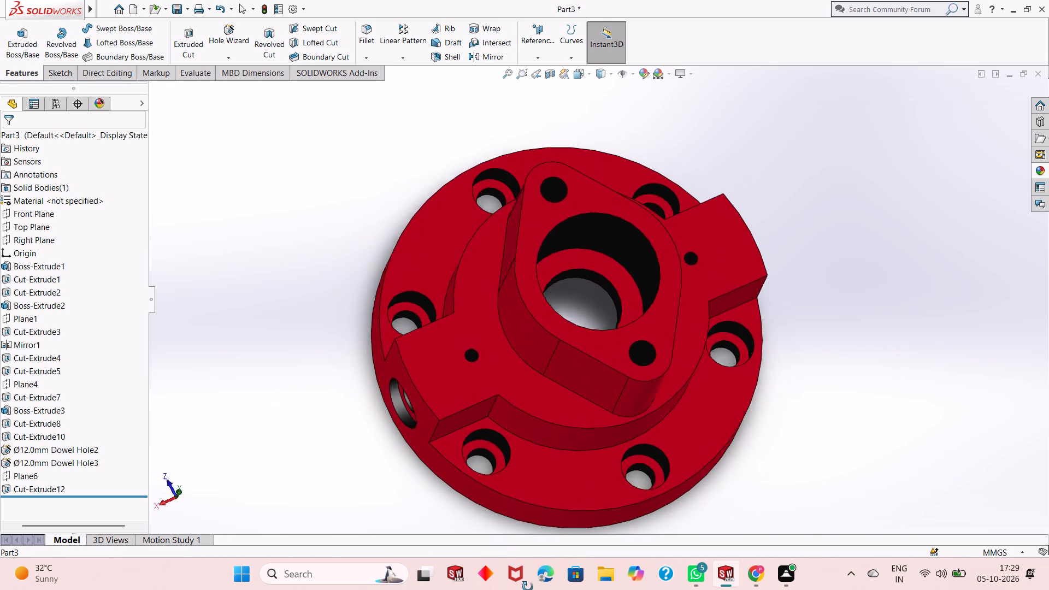
middle_click_drag(528, 587, 529, 589)
middle_click_drag(618, 412, 612, 373)
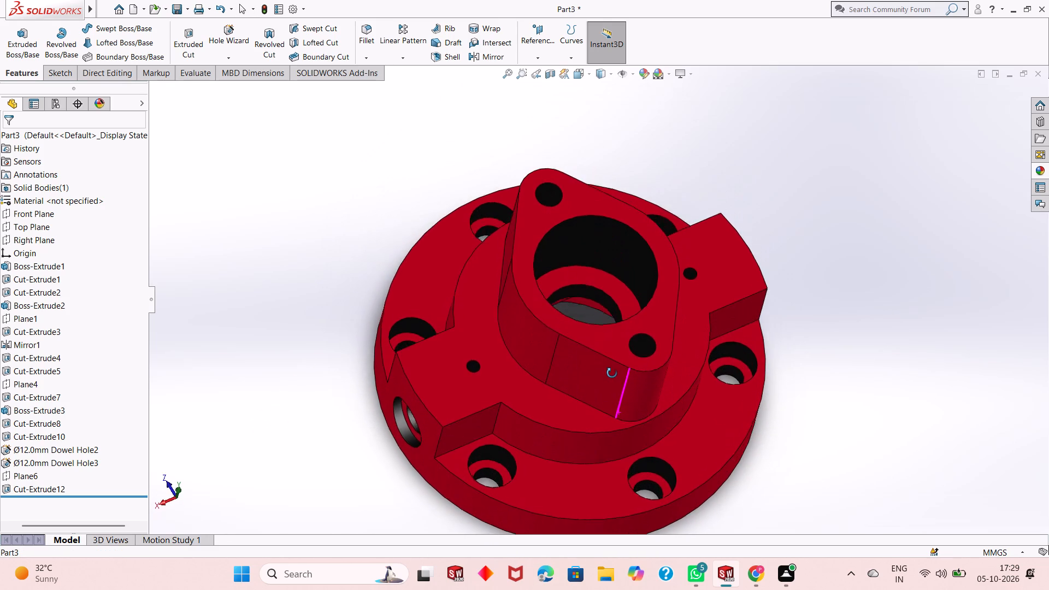
middle_click_drag(612, 373, 572, 380)
scroll(622, 411, "up", 1)
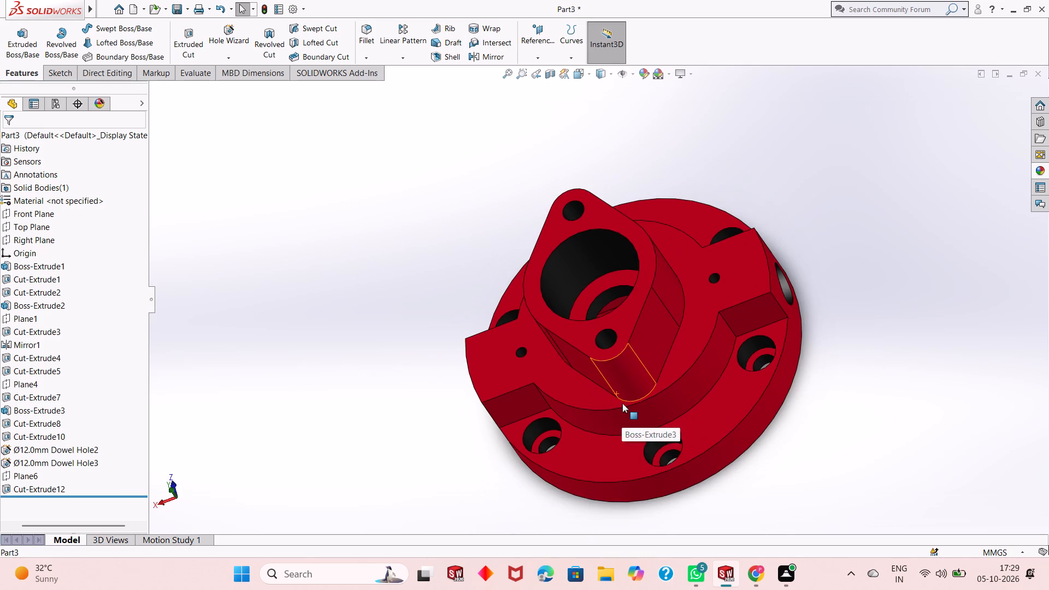
middle_click_drag(622, 403, 700, 286)
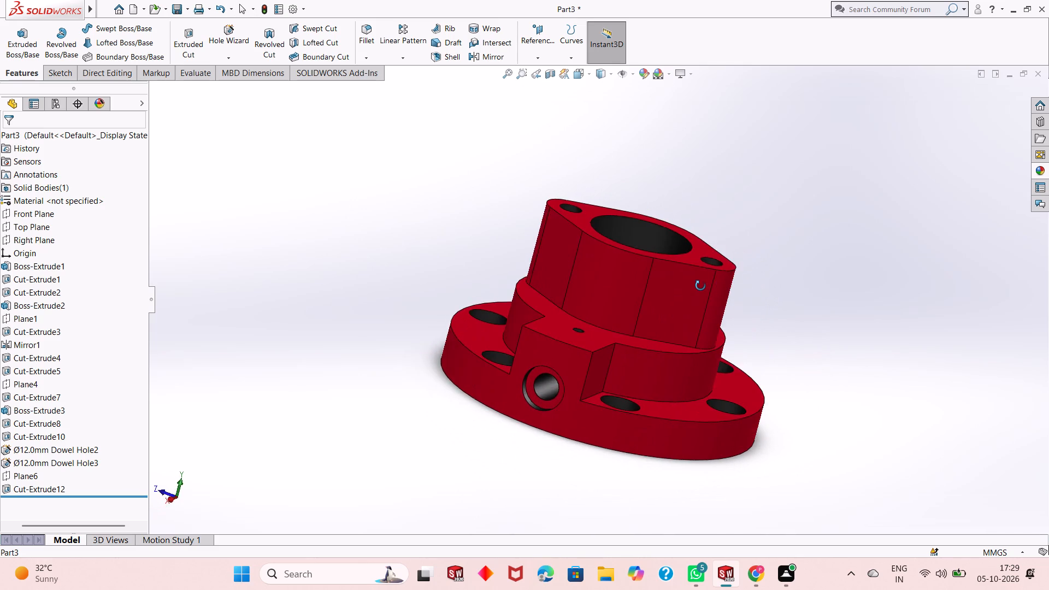
middle_click_drag(700, 286, 647, 307)
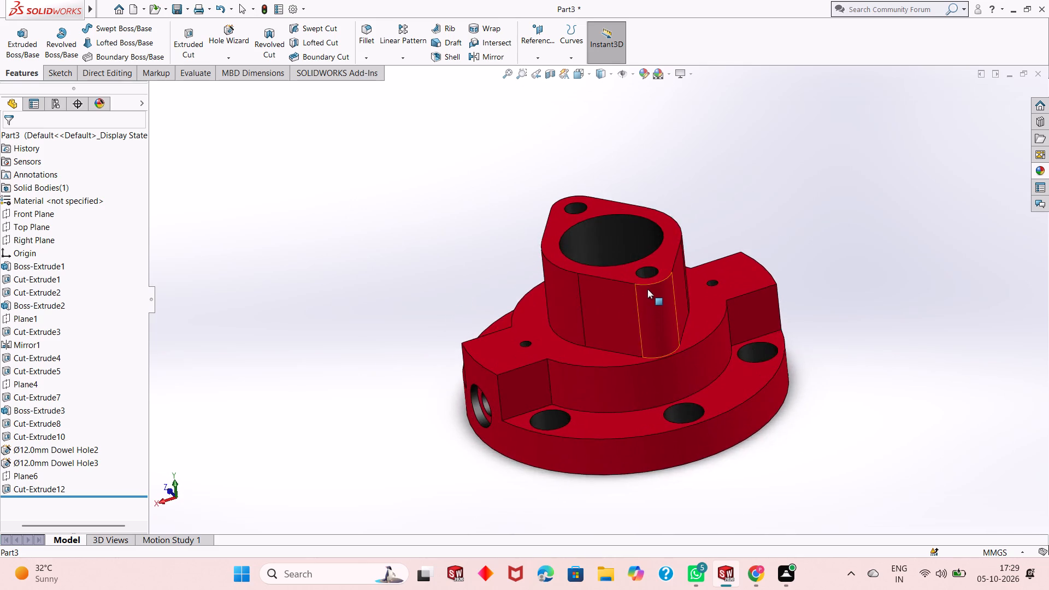
Fillet the four vertical inner corner edges where the side lugs meet the round boss with an 8 mm radius.
scroll(647, 289, "down", 4)
scroll(624, 359, "up", 3)
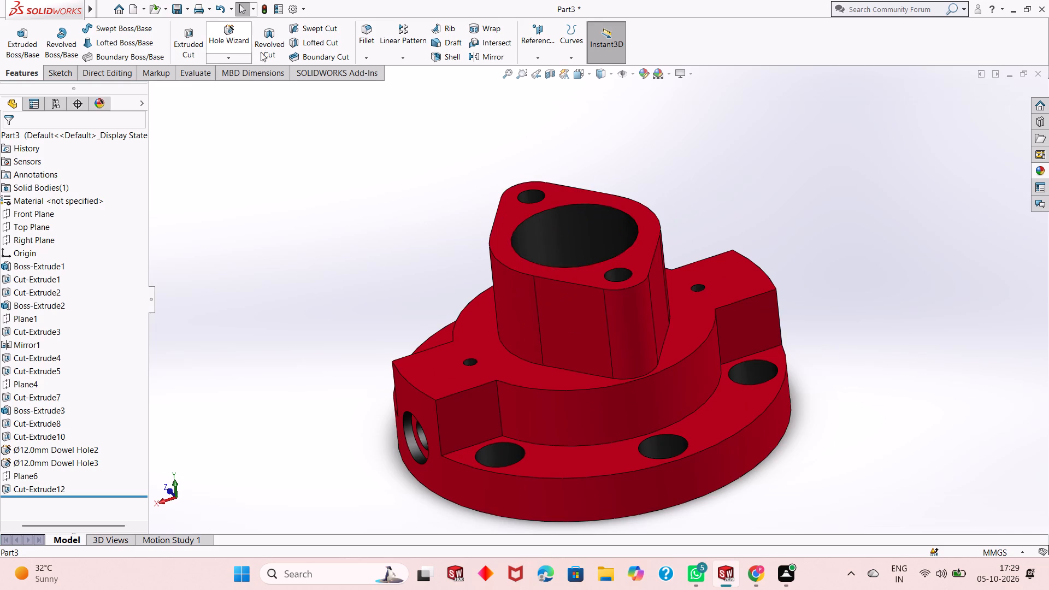
left_click(369, 34)
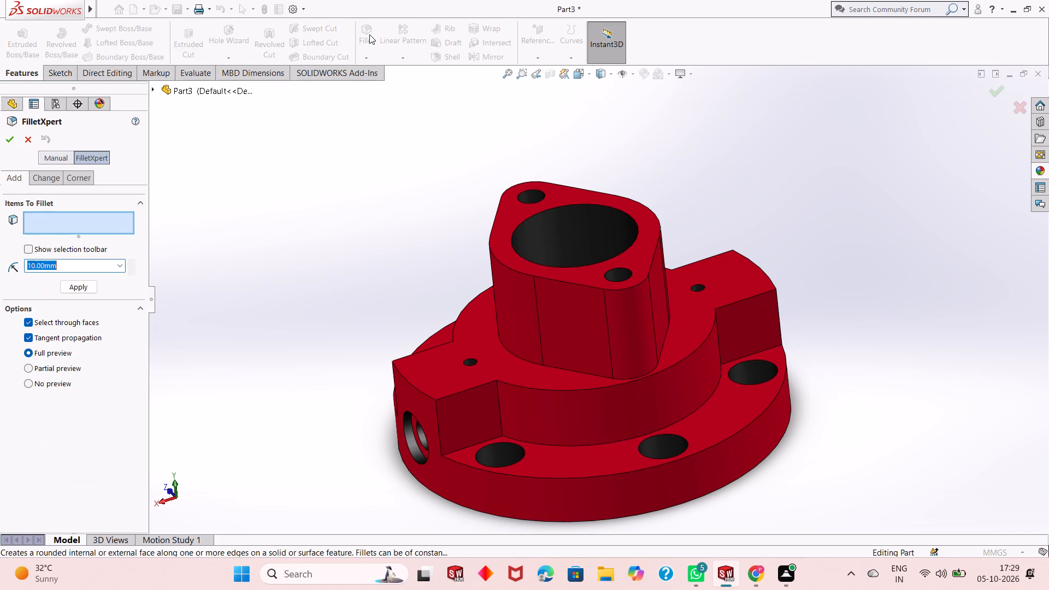
key("8")
key("Return")
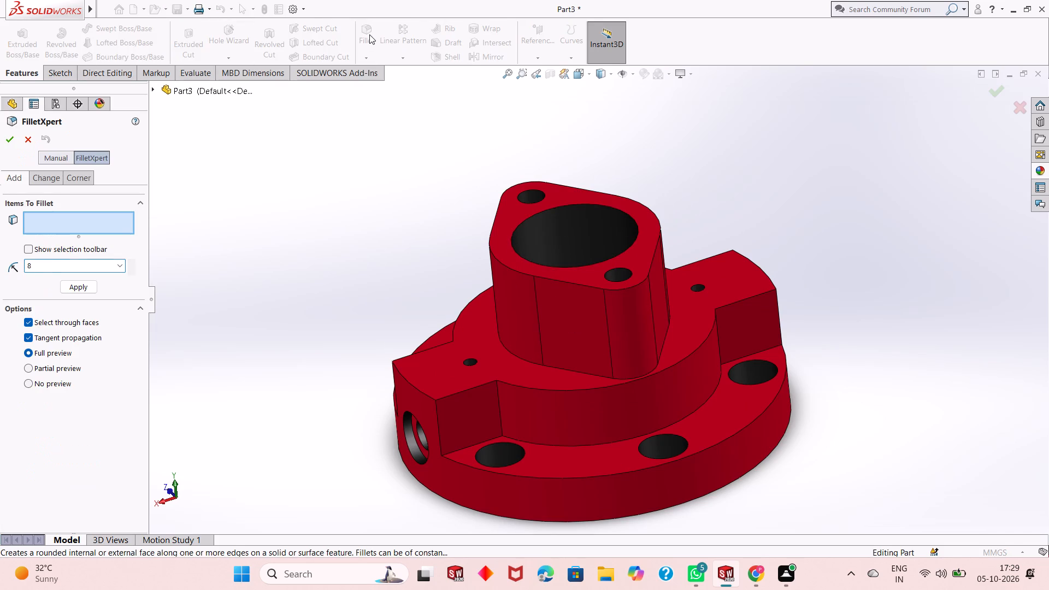
key("Return")
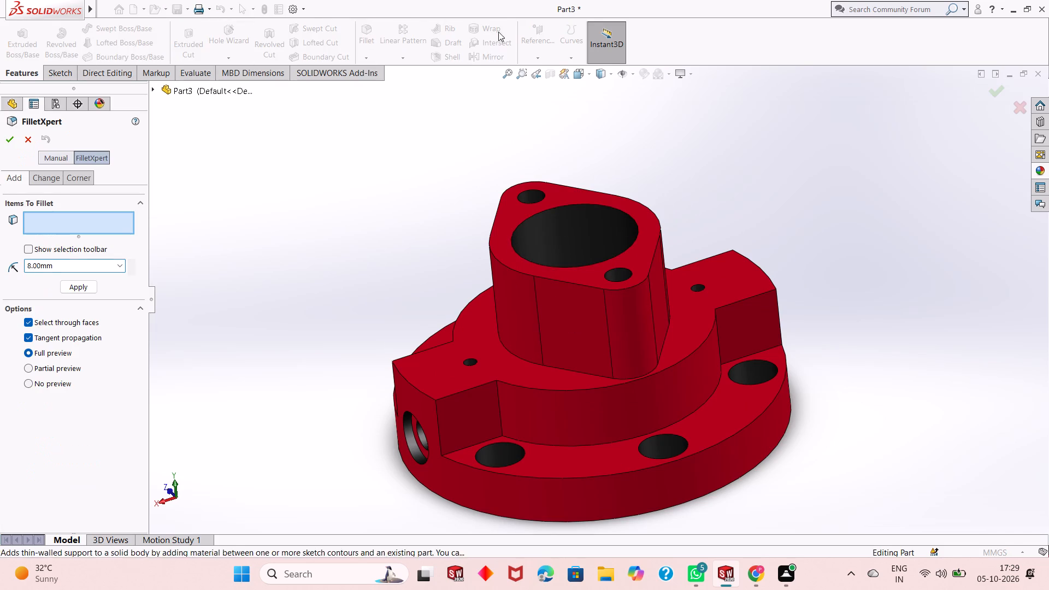
left_click(500, 423)
middle_click_drag(448, 346, 636, 314)
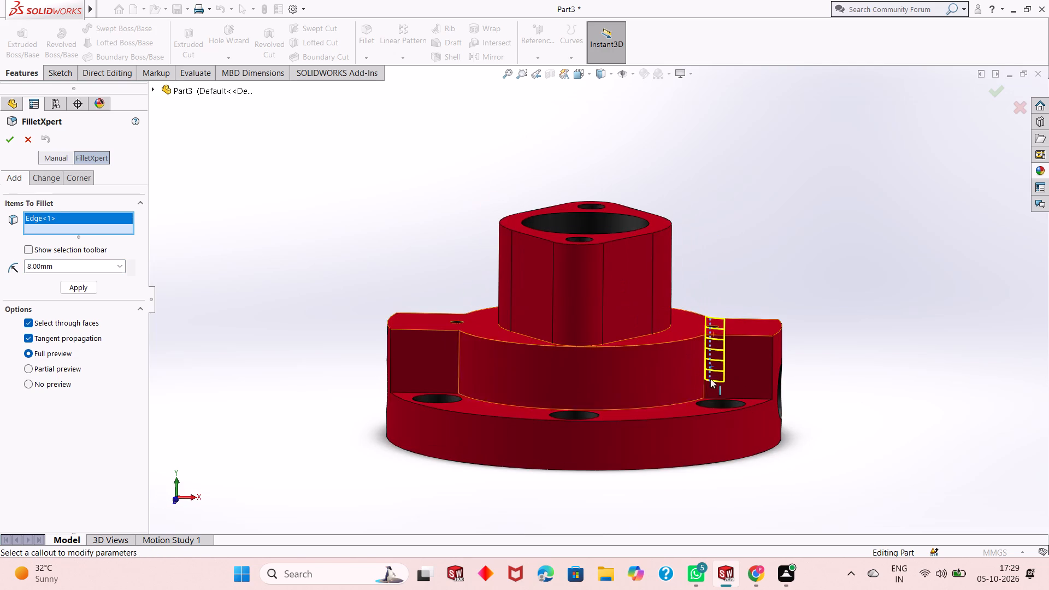
left_click(704, 389)
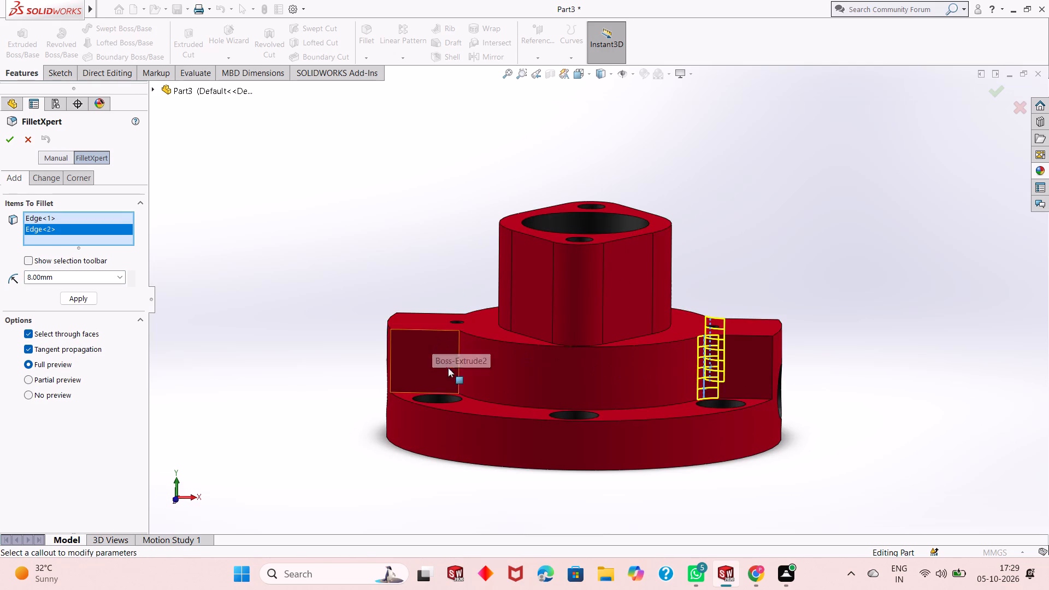
left_click(458, 390)
middle_click_drag(465, 348, 701, 376)
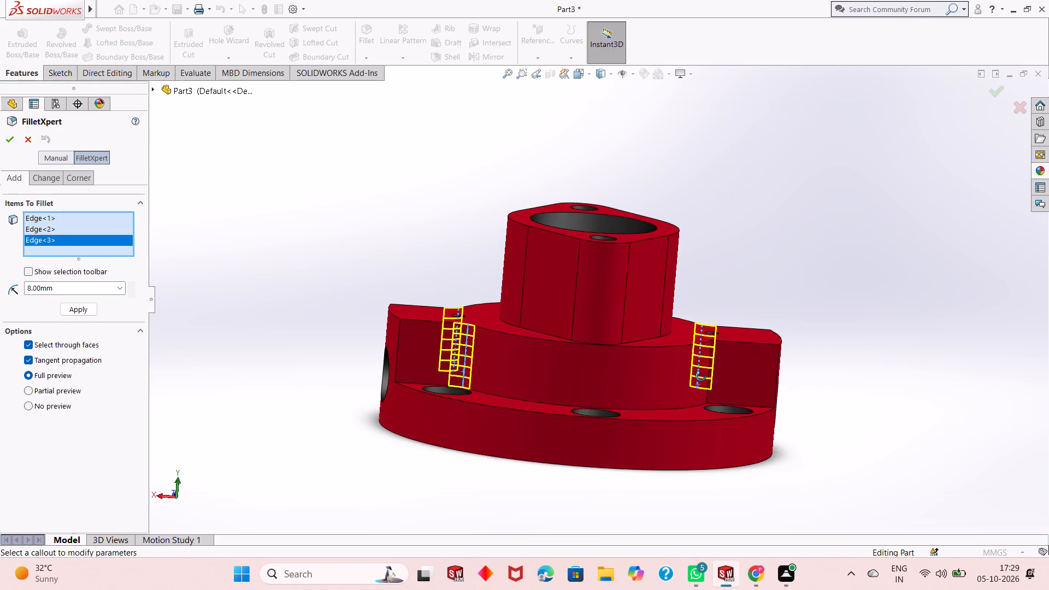
middle_click_drag(701, 376, 702, 377)
left_click(705, 398)
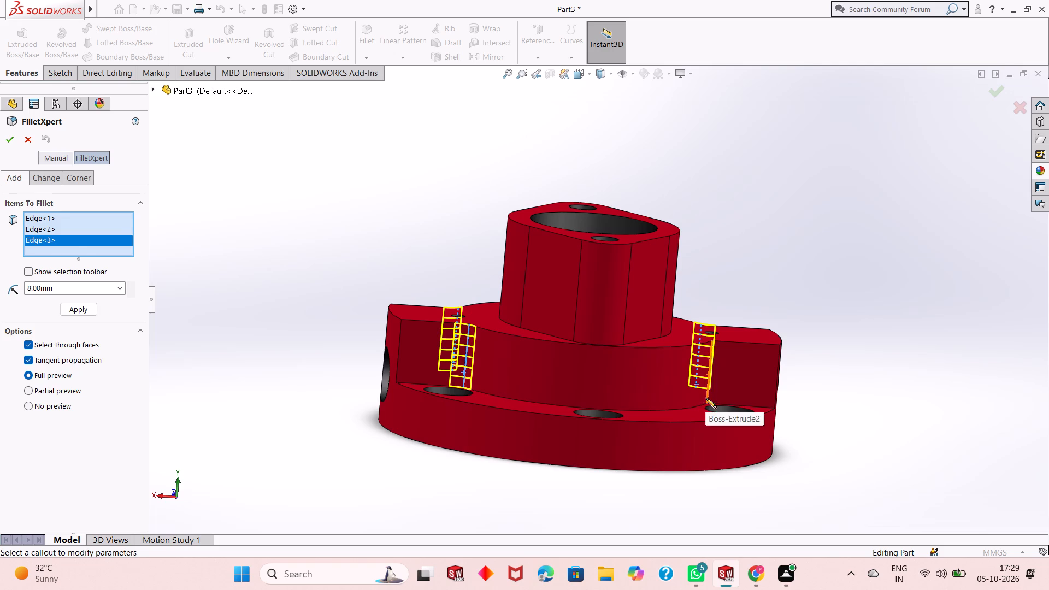
left_click(3, 143)
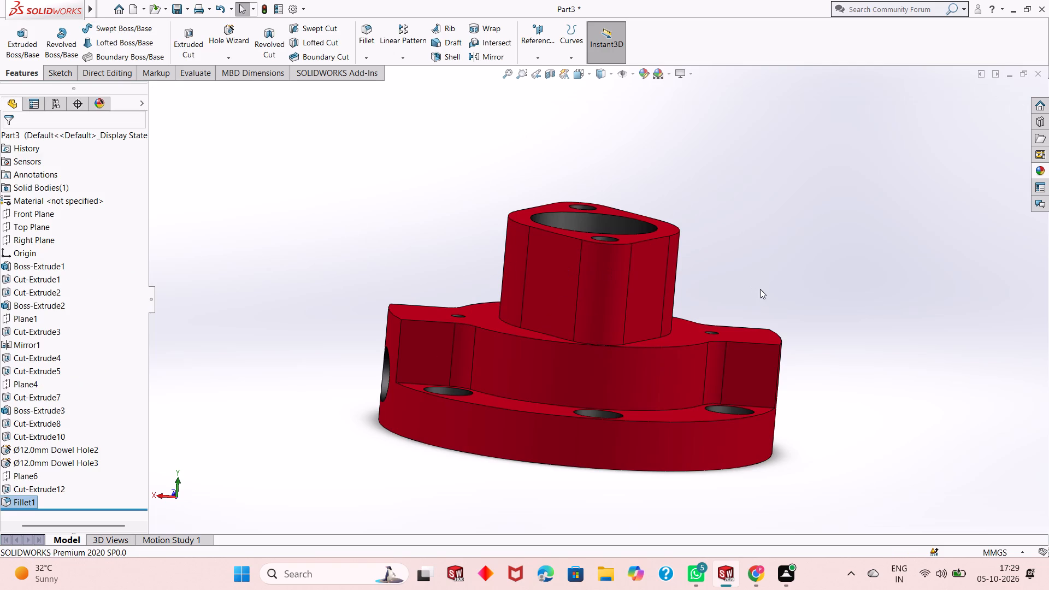
Examine the filleted lug corners, flange counterbores, central cavity and underside from all around the housing.
middle_click_drag(745, 314, 573, 357)
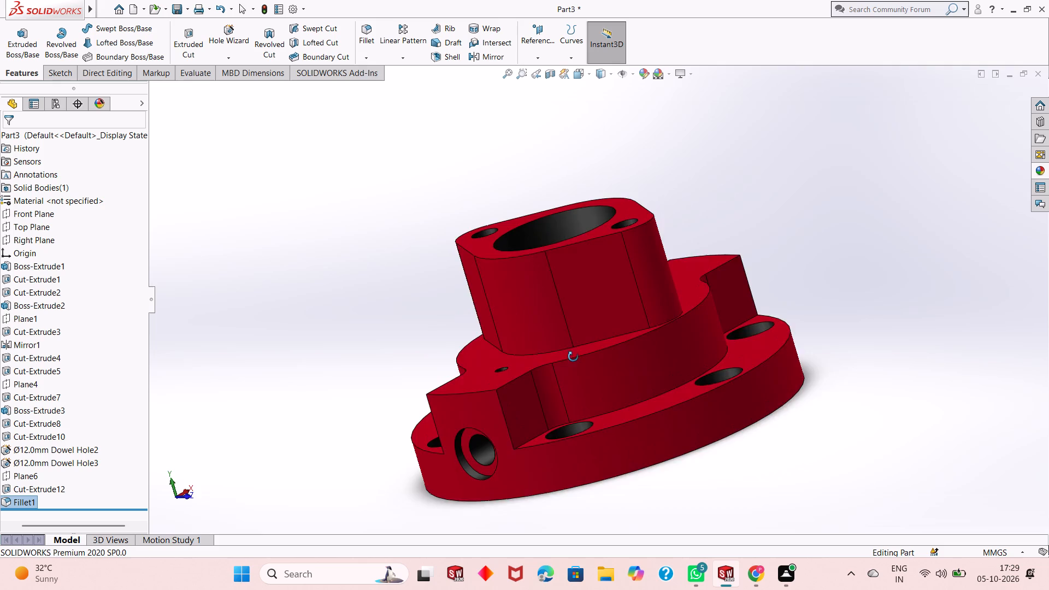
middle_click_drag(573, 357, 585, 378)
scroll(585, 378, "up", 1)
scroll(585, 385, "down", 5)
middle_click_drag(603, 392, 554, 359)
scroll(603, 392, "up", 1)
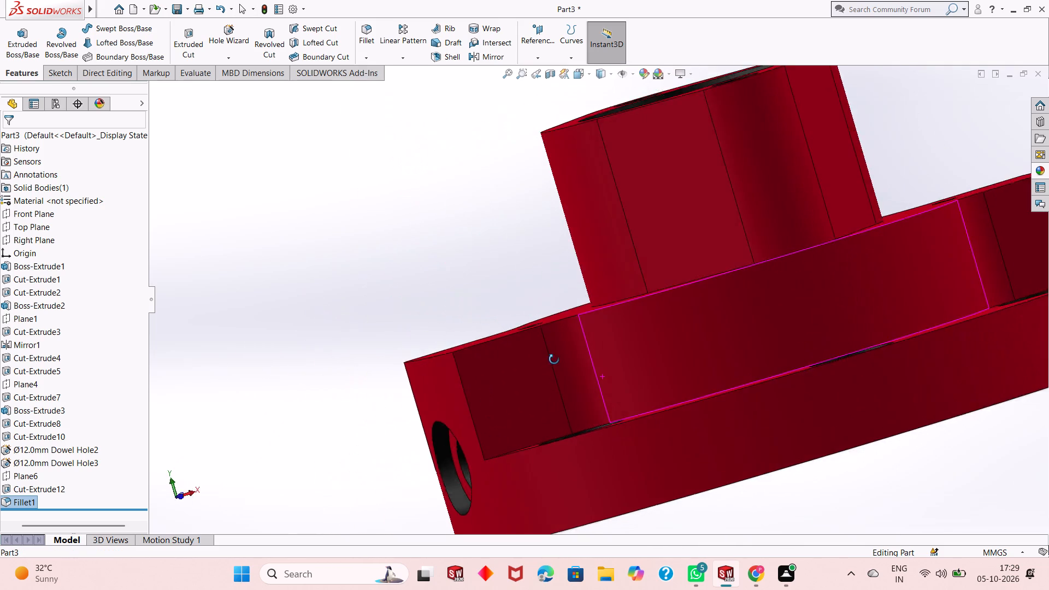
middle_click_drag(554, 359, 765, 333)
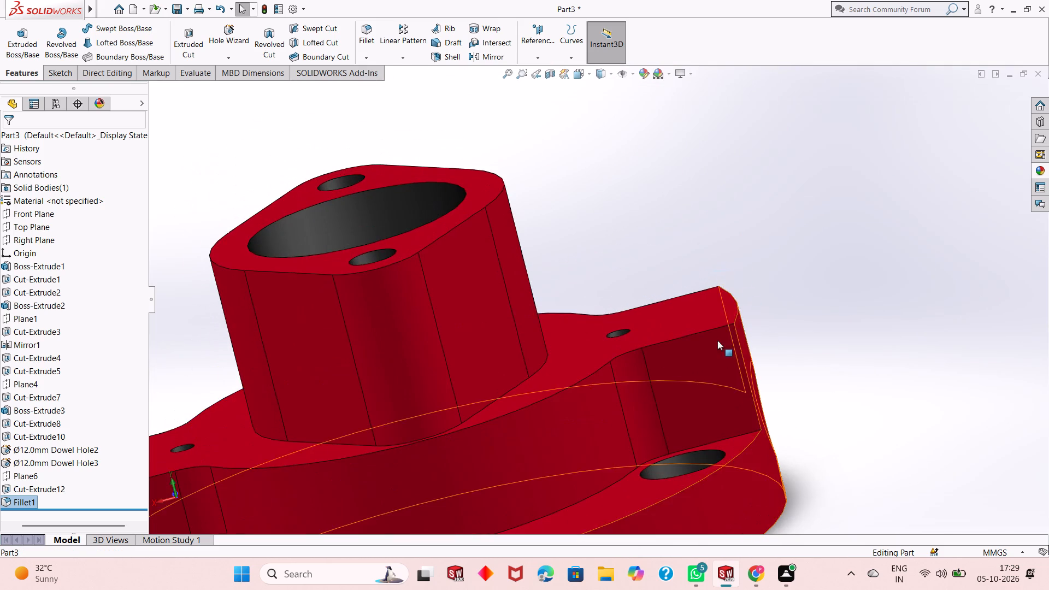
scroll(506, 387, "up", 2)
middle_click_drag(424, 427, 469, 385)
scroll(448, 423, "up", 3)
scroll(387, 440, "down", 3)
scroll(556, 292, "down", 3)
middle_click_drag(573, 349, 547, 371)
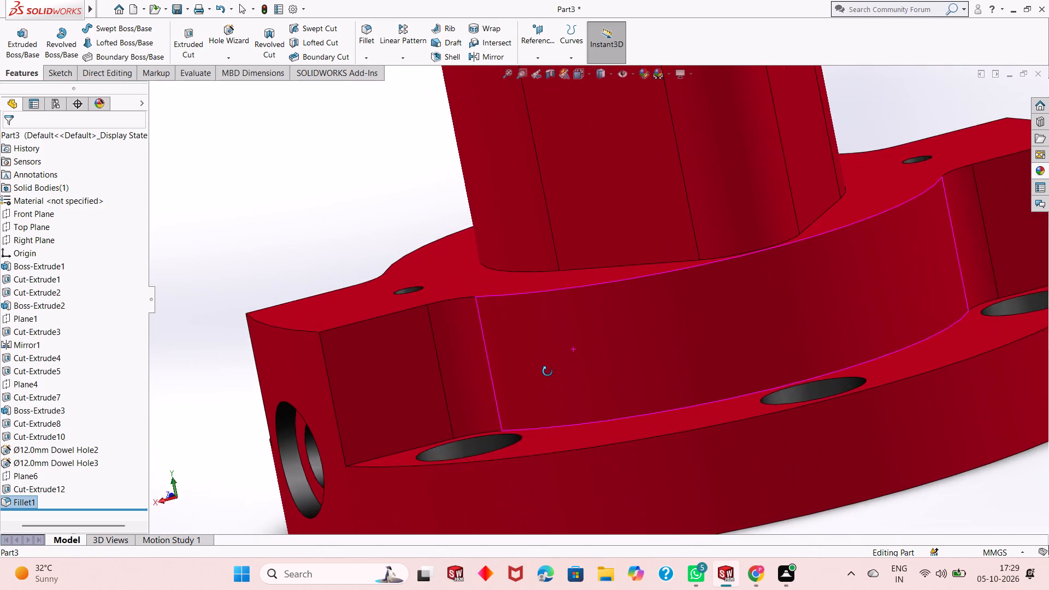
middle_click_drag(547, 371, 537, 355)
scroll(593, 402, "up", 2)
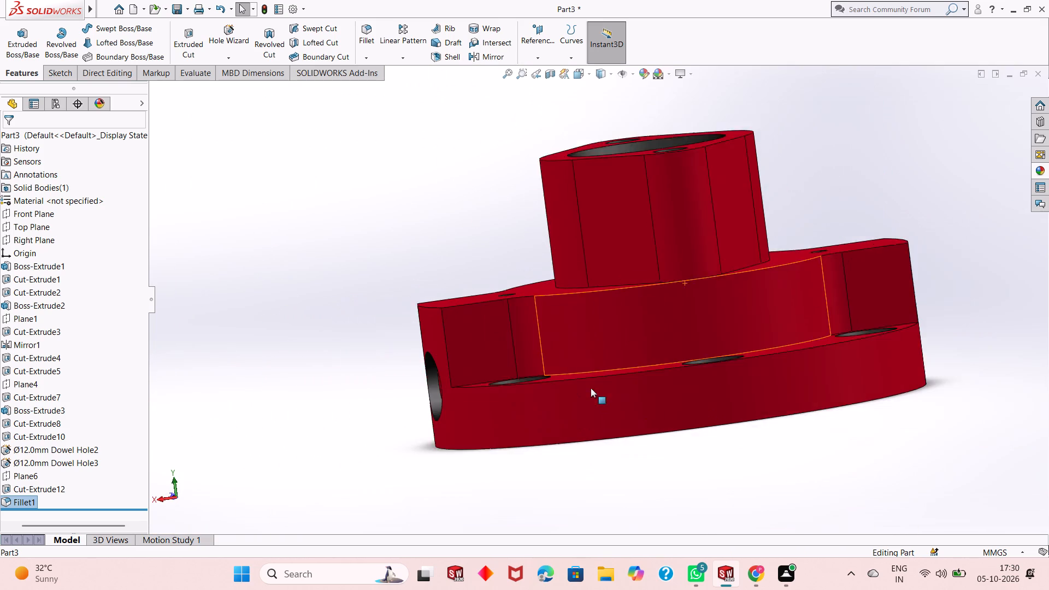
scroll(591, 388, "up", 2)
scroll(686, 287, "down", 2)
middle_click_drag(703, 315, 727, 407)
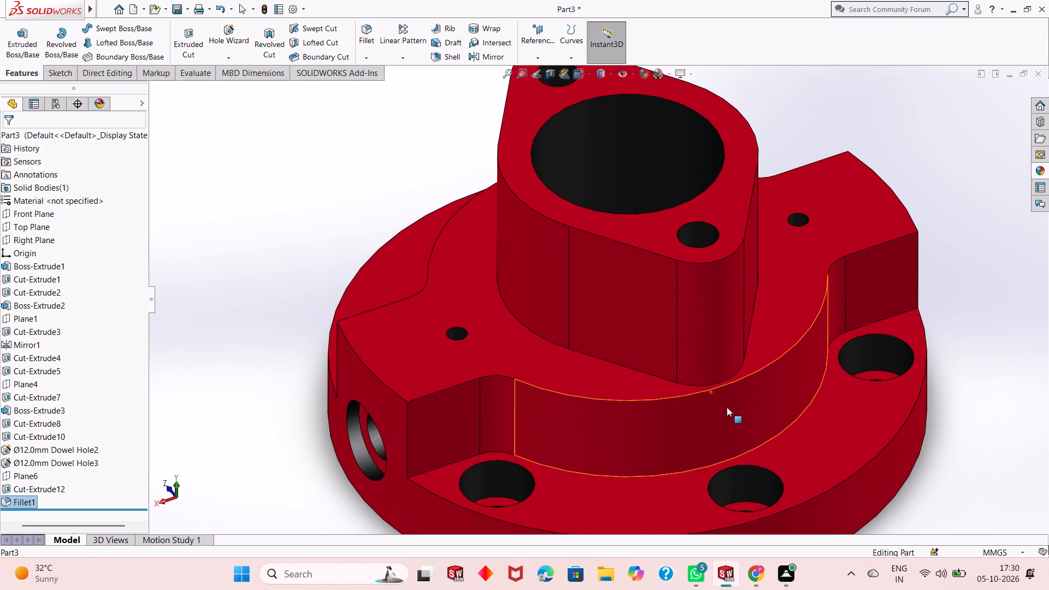
scroll(685, 365, "up", 1)
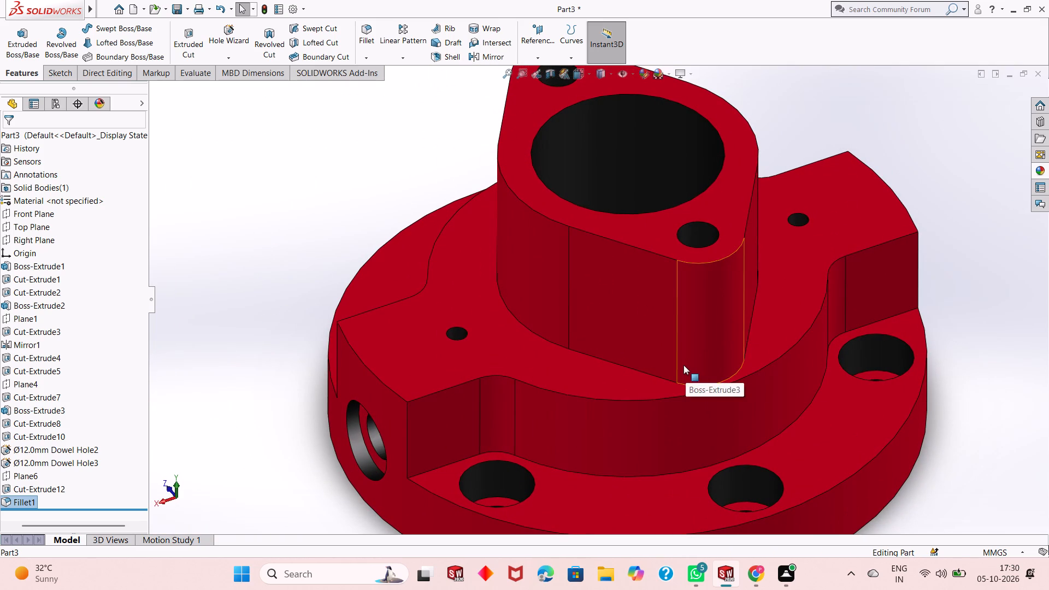
middle_click_drag(885, 385, 886, 329)
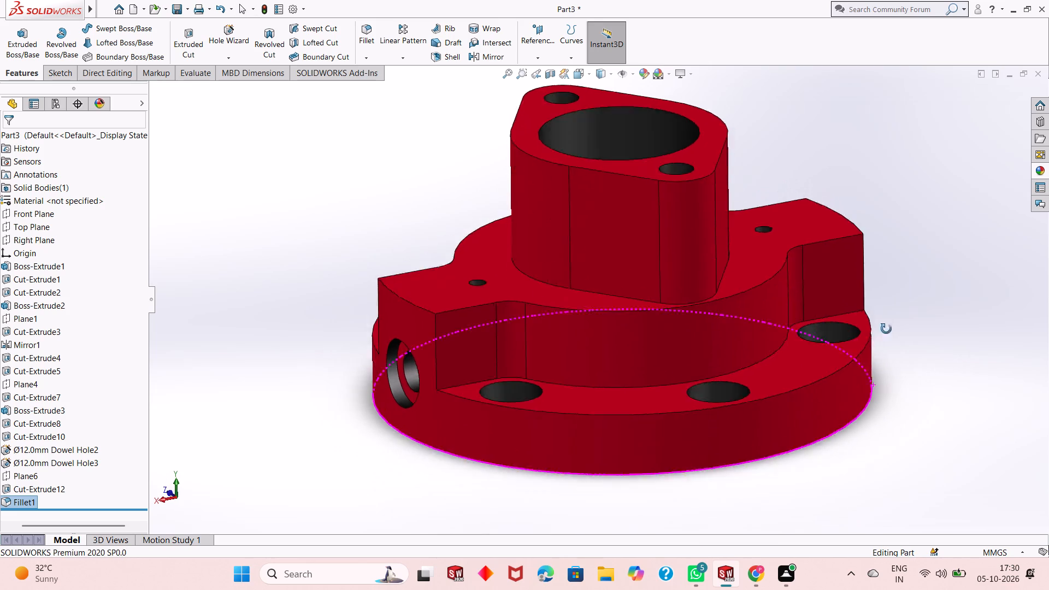
middle_click_drag(886, 329, 916, 436)
scroll(916, 436, "up", 1)
scroll(726, 369, "down", 3)
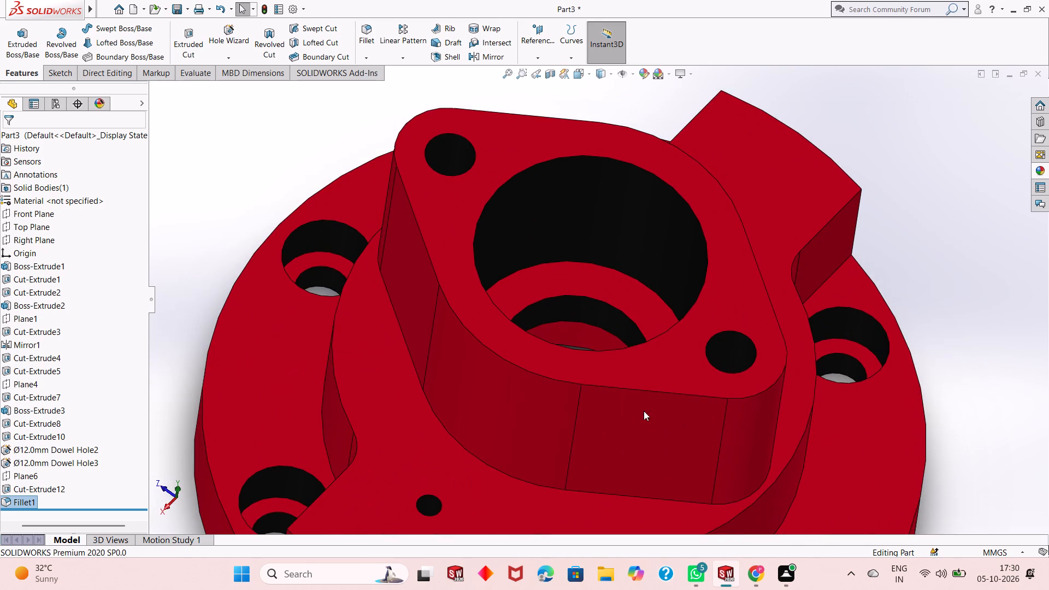
scroll(644, 411, "up", 4)
scroll(633, 351, "down", 3)
middle_click_drag(633, 351, 622, 396)
scroll(633, 351, "up", 1)
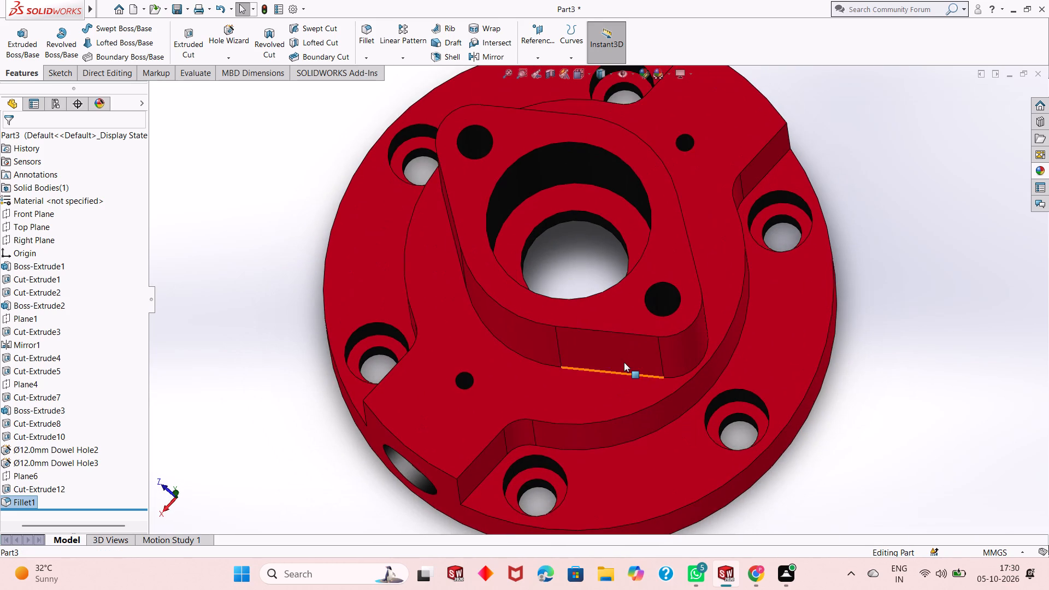
scroll(624, 353, "down", 4)
scroll(624, 353, "up", 2)
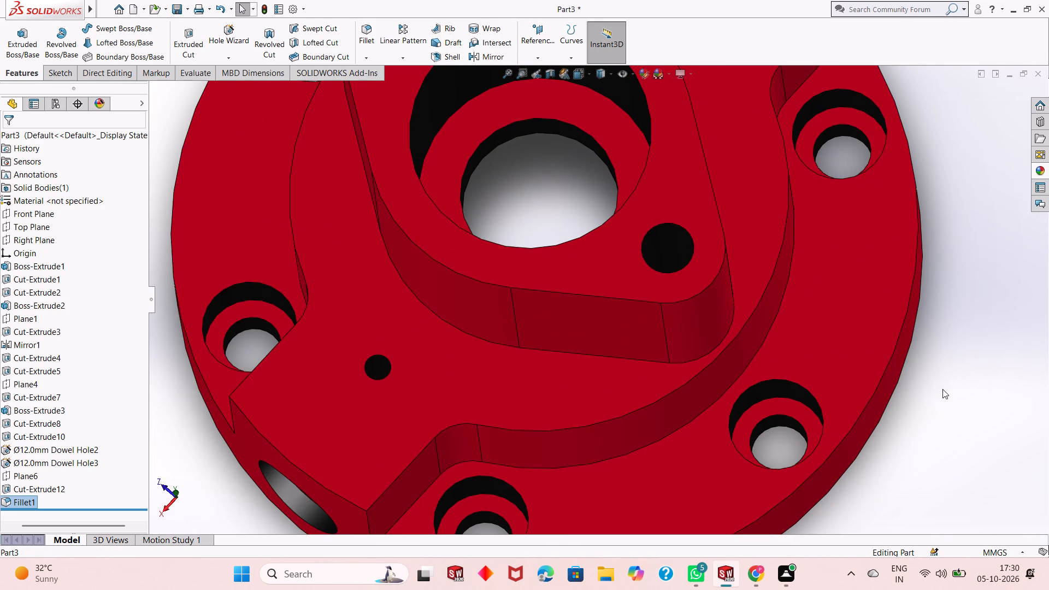
middle_click_drag(942, 391, 928, 239)
scroll(614, 284, "up", 1)
middle_click_drag(614, 284, 629, 220)
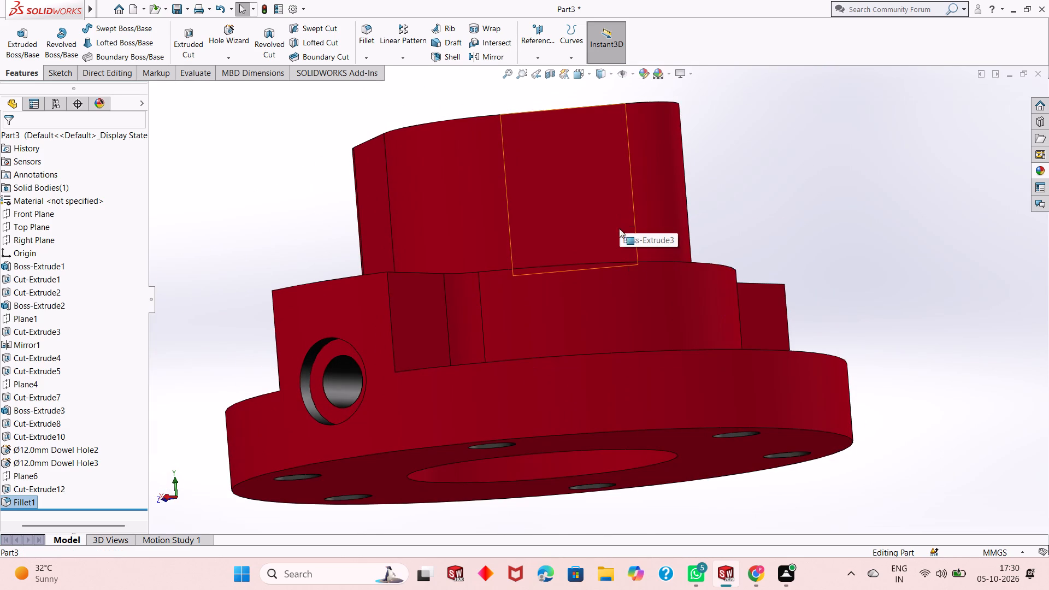
middle_click_drag(617, 285, 639, 383)
scroll(608, 376, "up", 2)
middle_click_drag(591, 335, 588, 353)
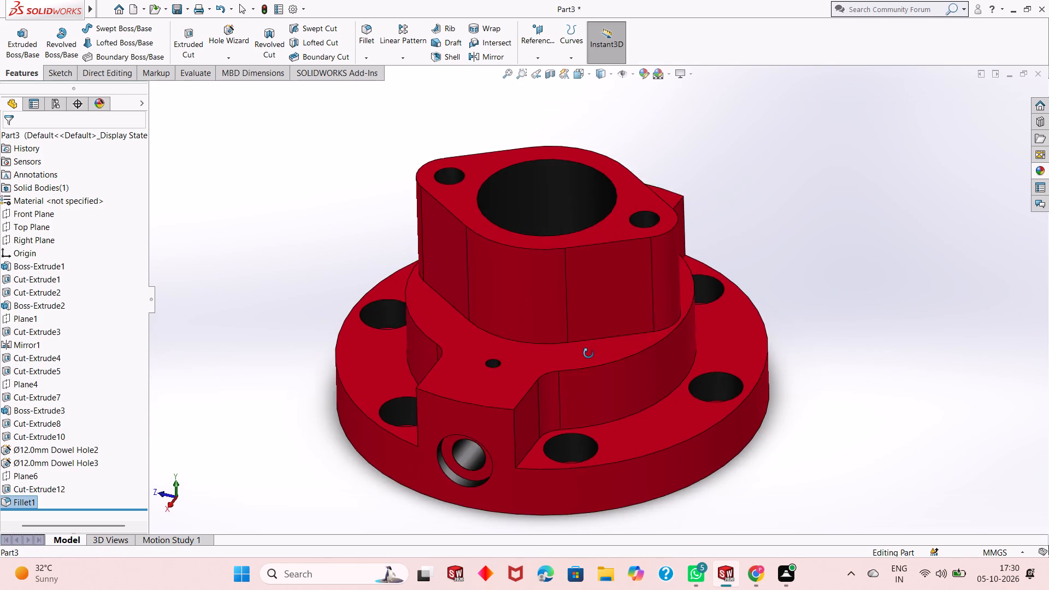
middle_click_drag(588, 353, 582, 374)
scroll(582, 374, "up", 1)
scroll(582, 374, "down", 2)
scroll(582, 374, "up", 3)
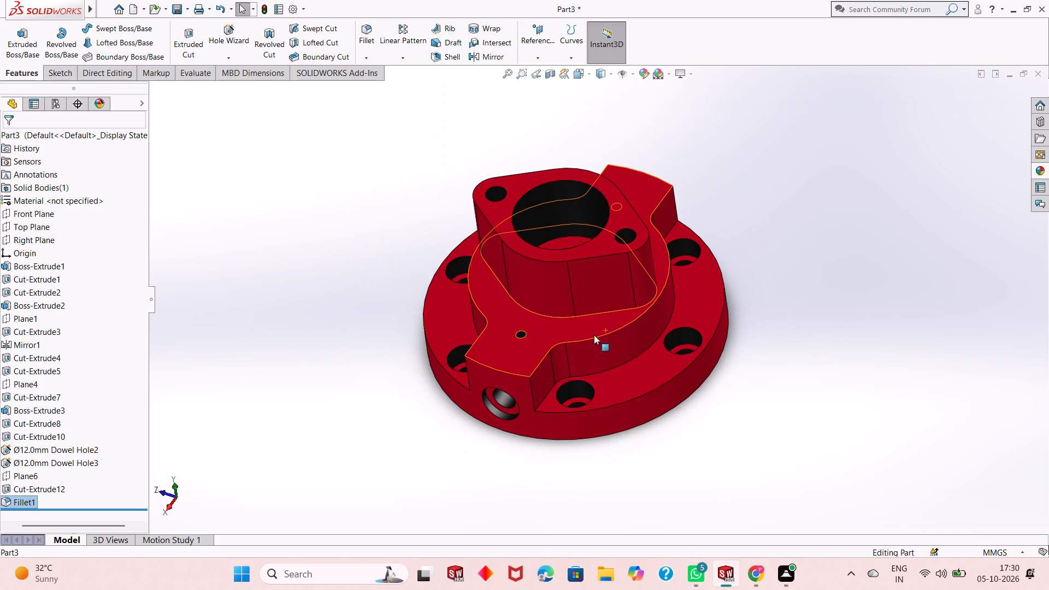
scroll(607, 257, "down", 2)
key("Escape")
middle_click_drag(805, 247, 817, 275)
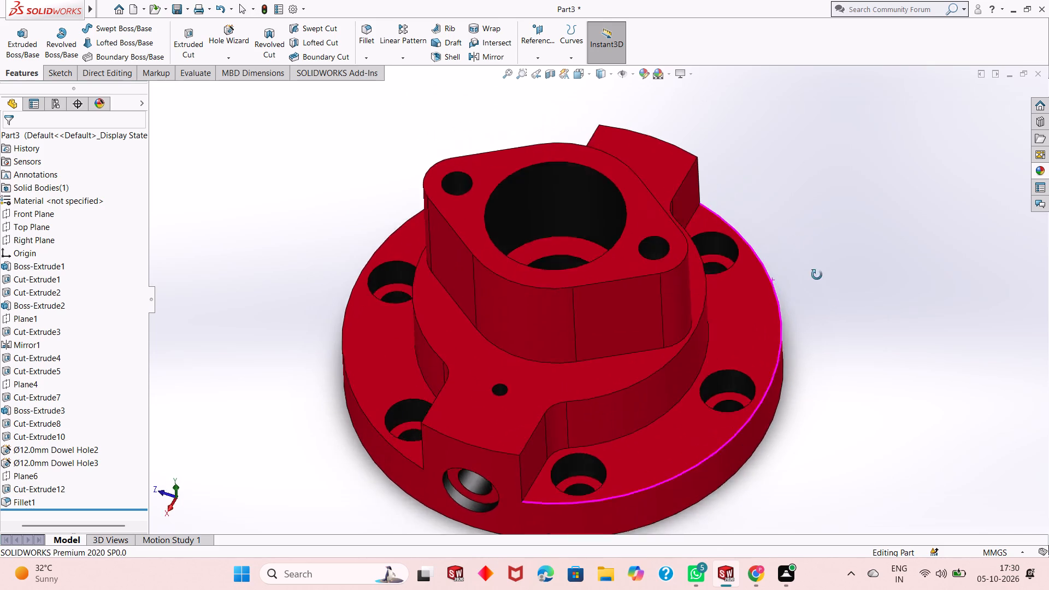
middle_click_drag(817, 275, 808, 176)
middle_click_drag(827, 269, 821, 246)
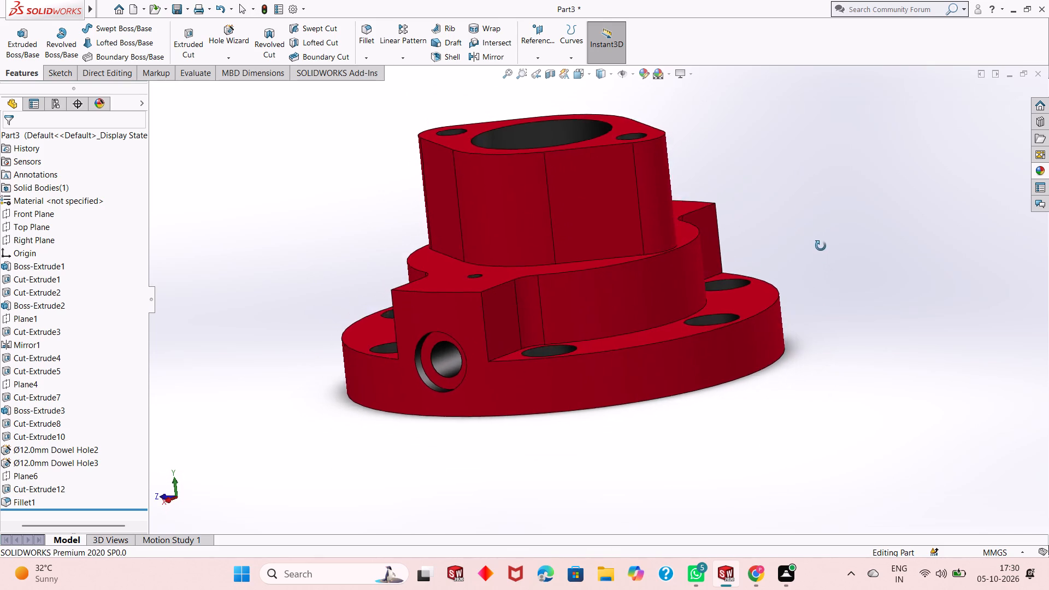
middle_click_drag(821, 246, 809, 272)
scroll(716, 323, "up", 1)
scroll(629, 156, "down", 2)
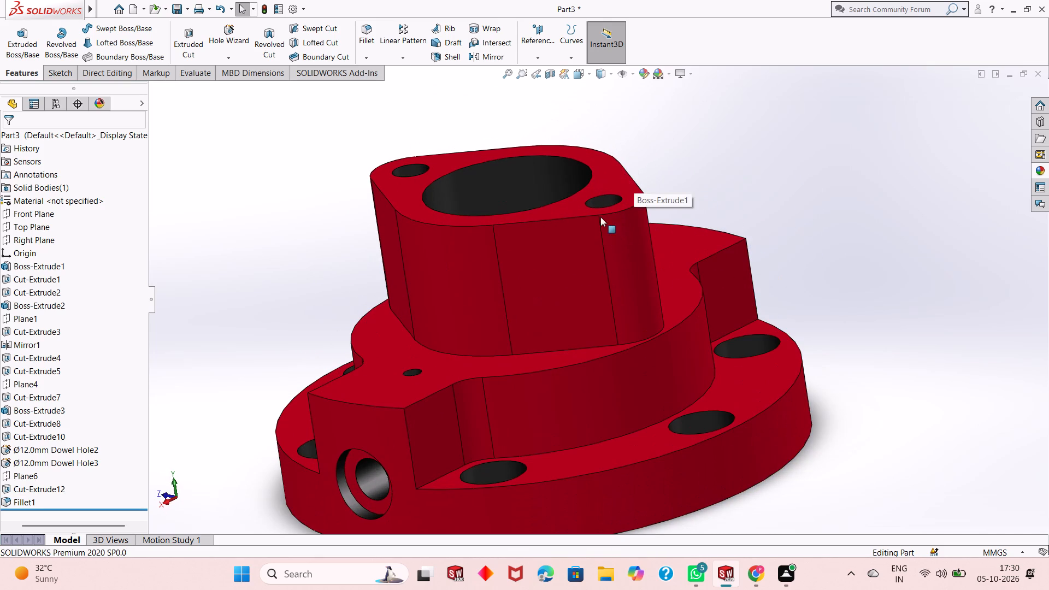
scroll(617, 308, "up", 1)
scroll(616, 332, "down", 1)
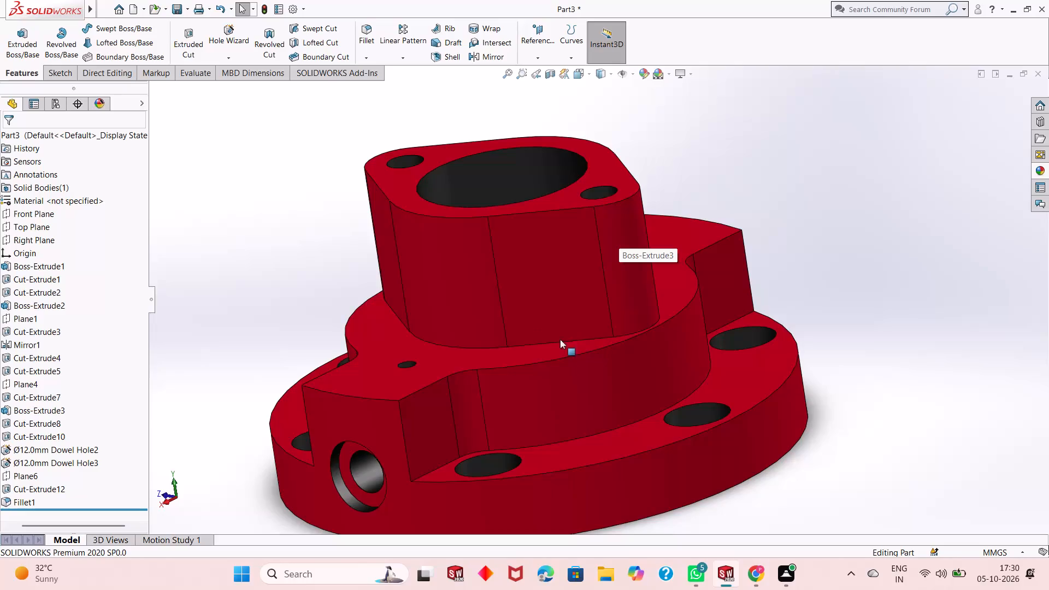
scroll(439, 284, "up", 1)
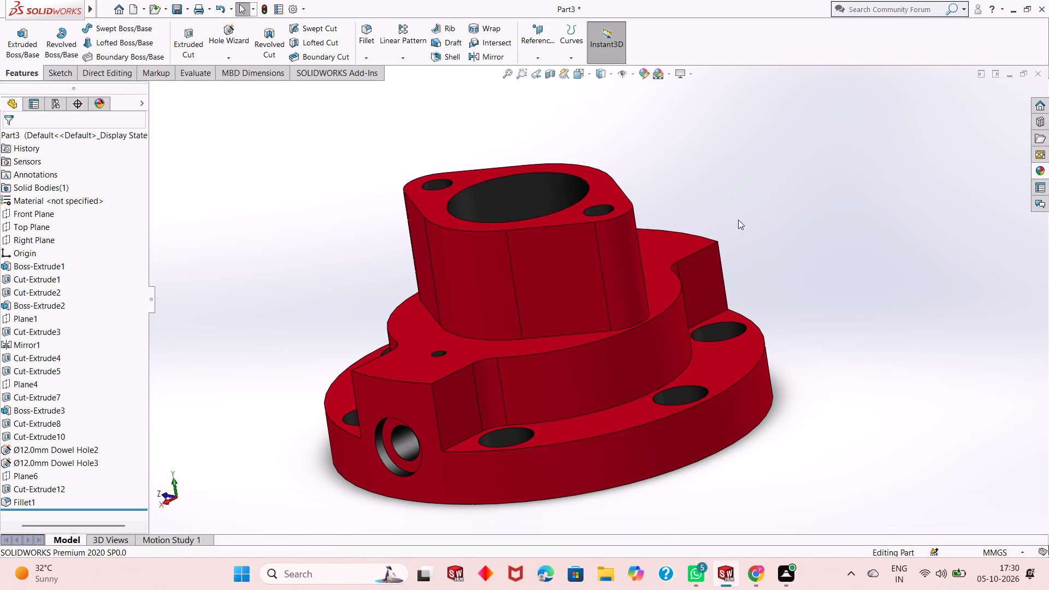
Save the part in Downloads as a SOLIDWORKS part named Flange bearing mount.
key("ctrl+s")
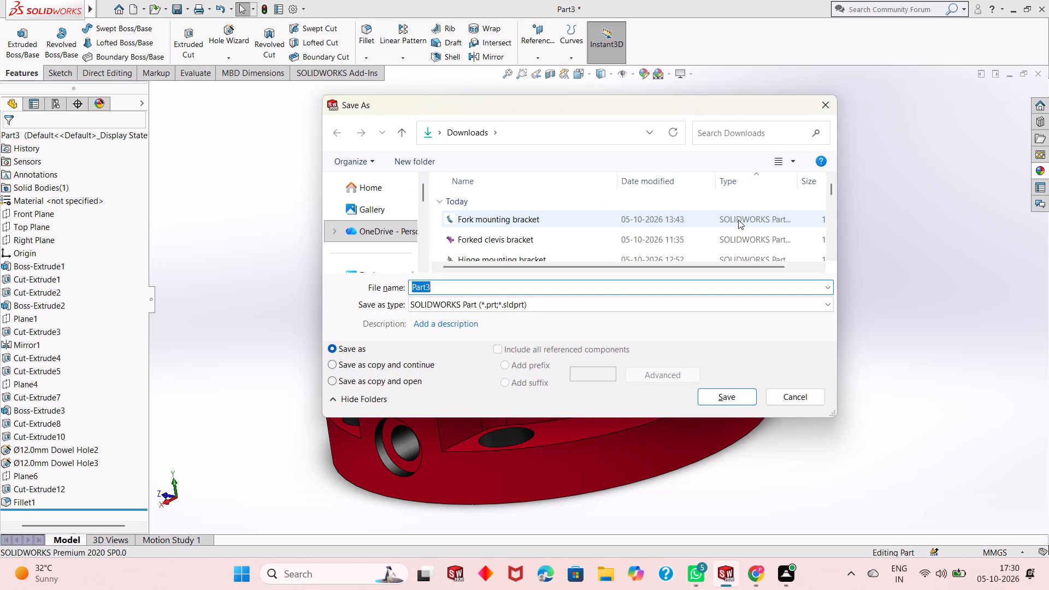
type("Flange")
key("space")
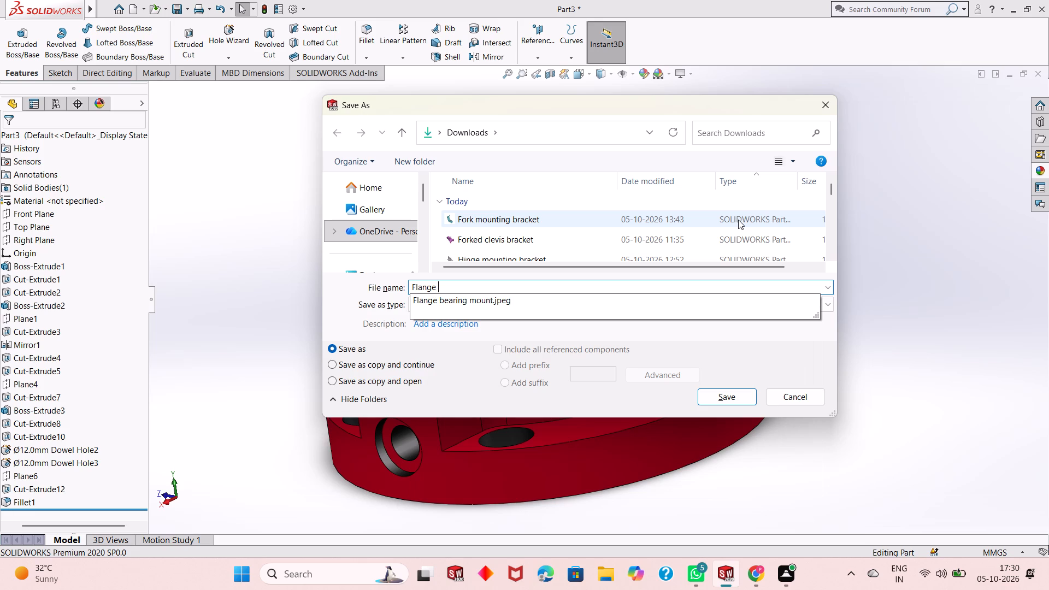
type("bearing")
key("space")
key("m")
type("ount")
left_click(728, 398)
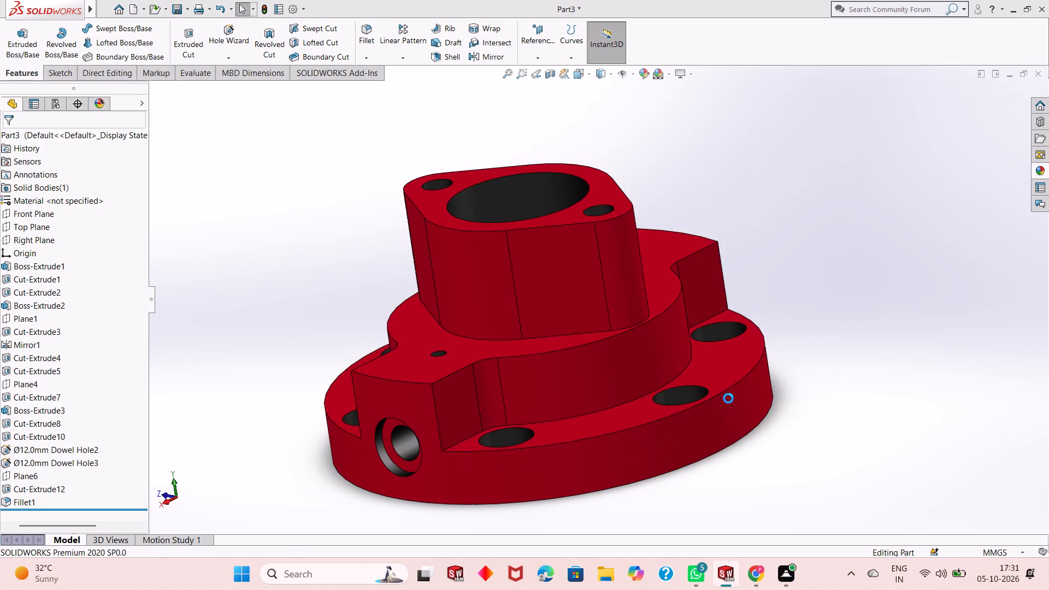
Save a PDF version of the model in Downloads under the name Flange bearing mount.
left_click(191, 8)
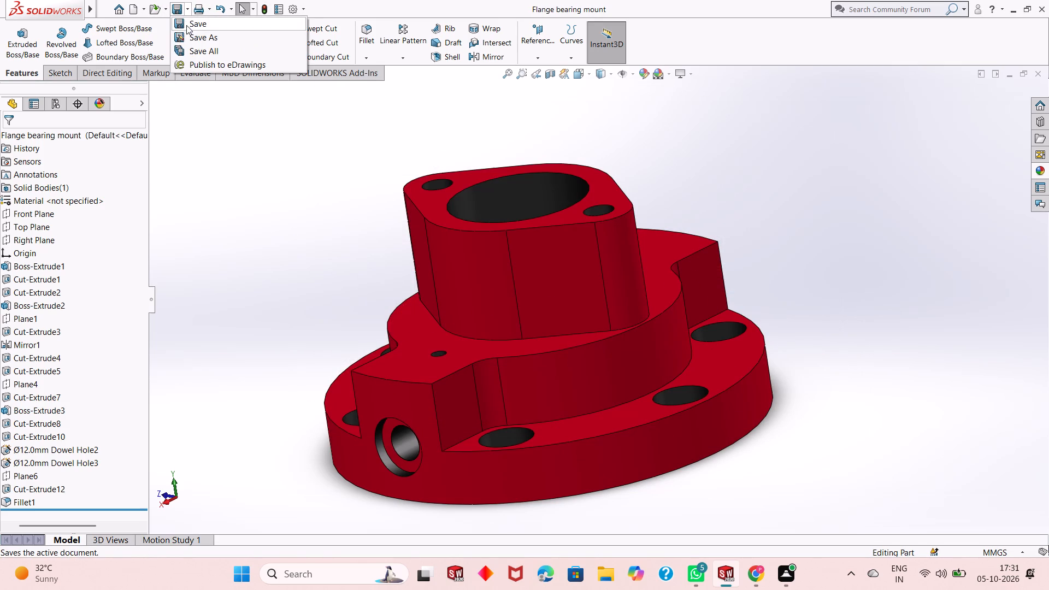
left_click(191, 33)
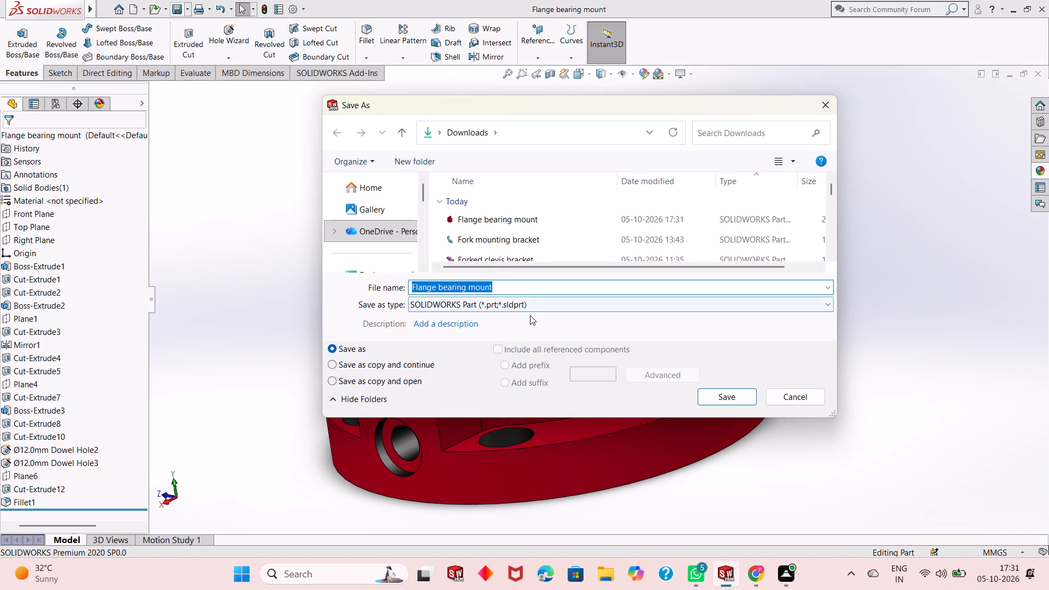
left_click(530, 315)
left_click(539, 305)
left_click(581, 84)
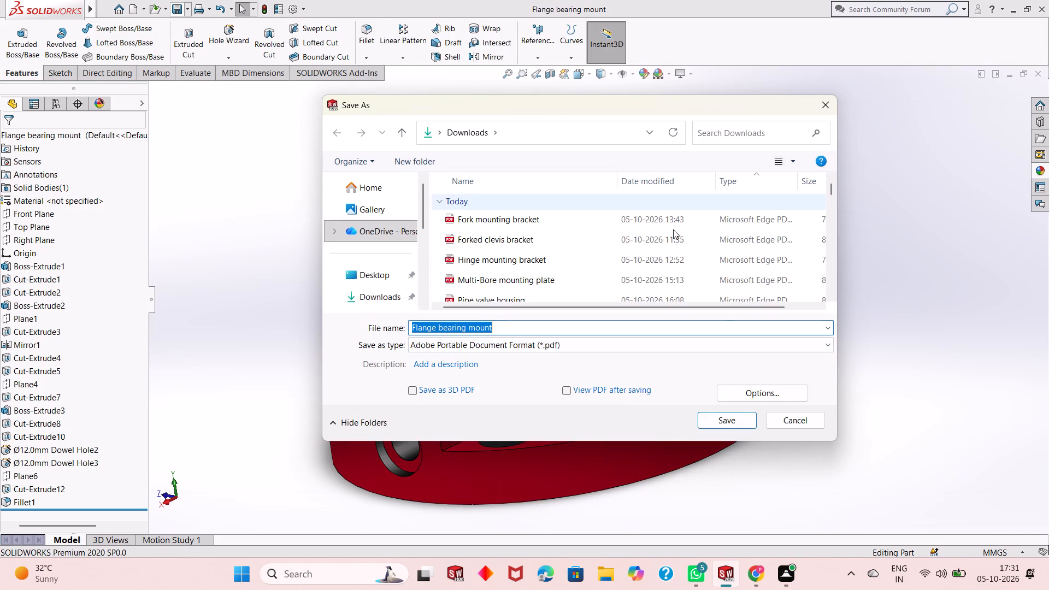
left_click(731, 418)
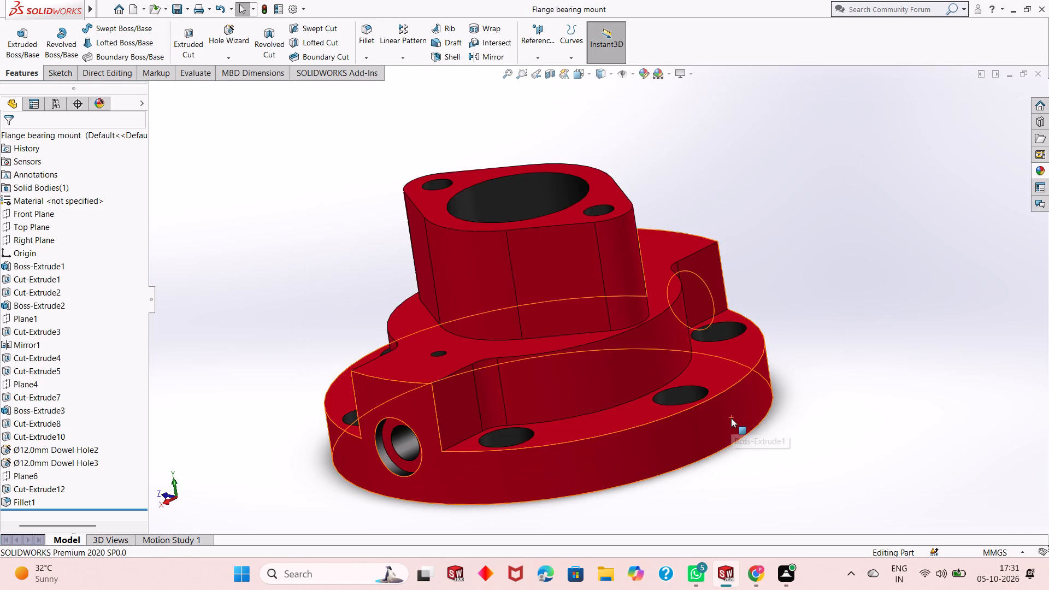